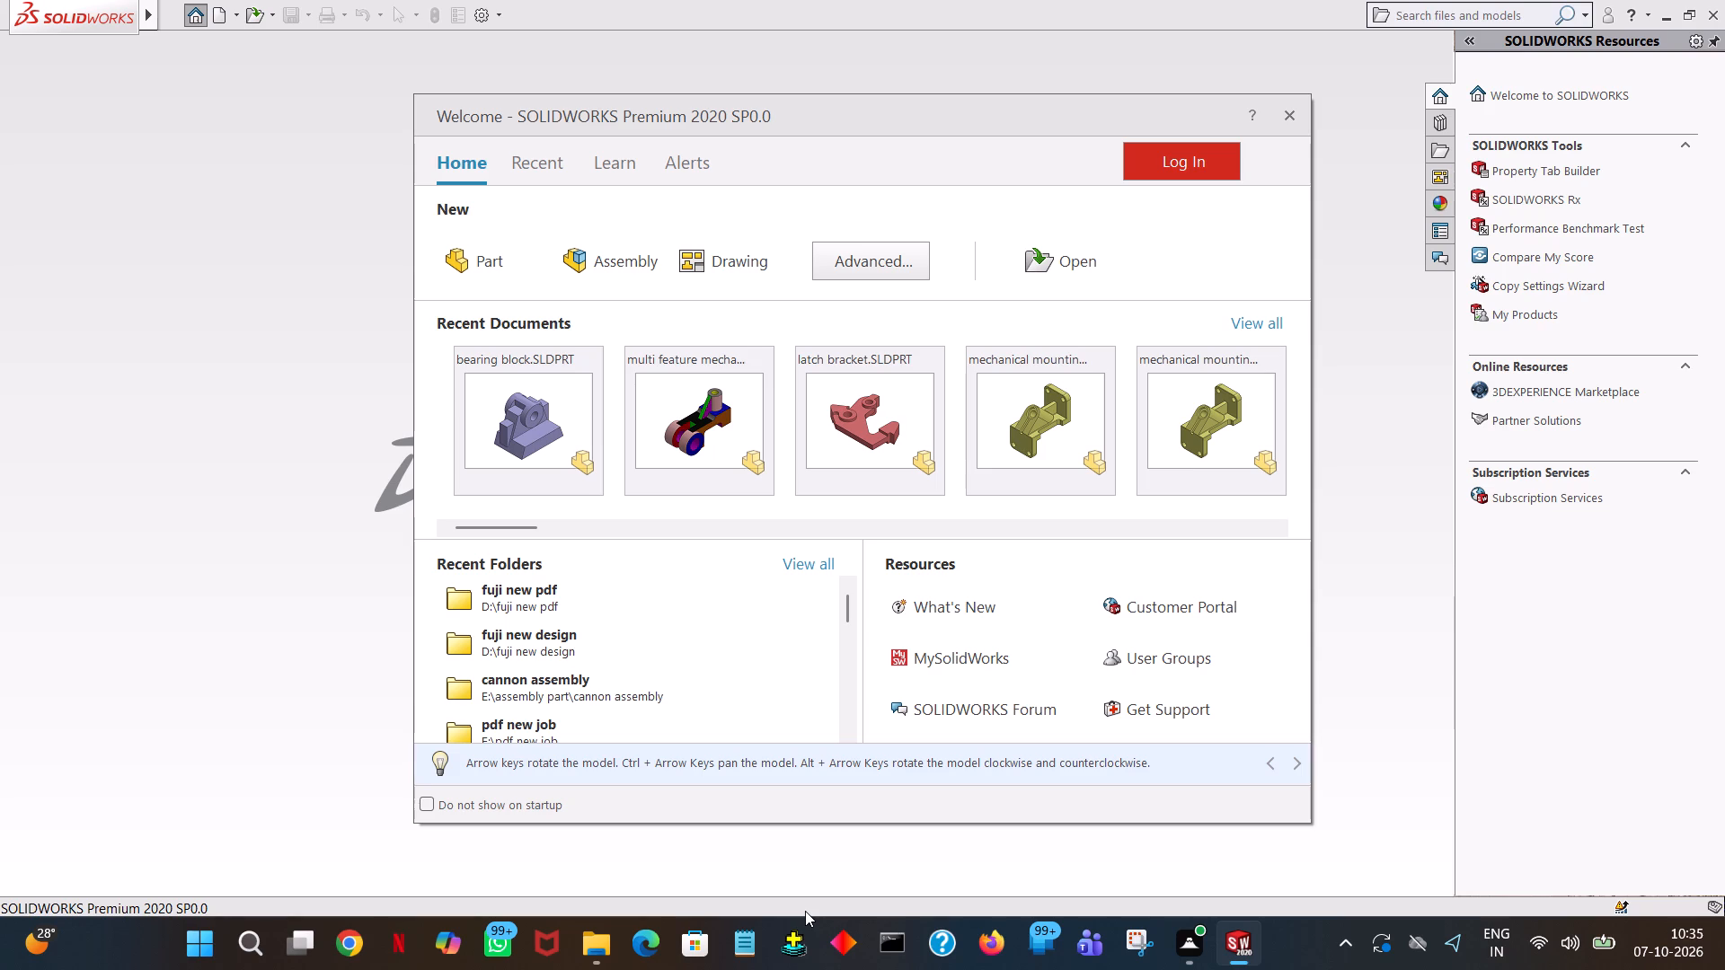
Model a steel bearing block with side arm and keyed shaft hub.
Create a new part document.
{"action": "double_click", "coordinate": [455, 269]}
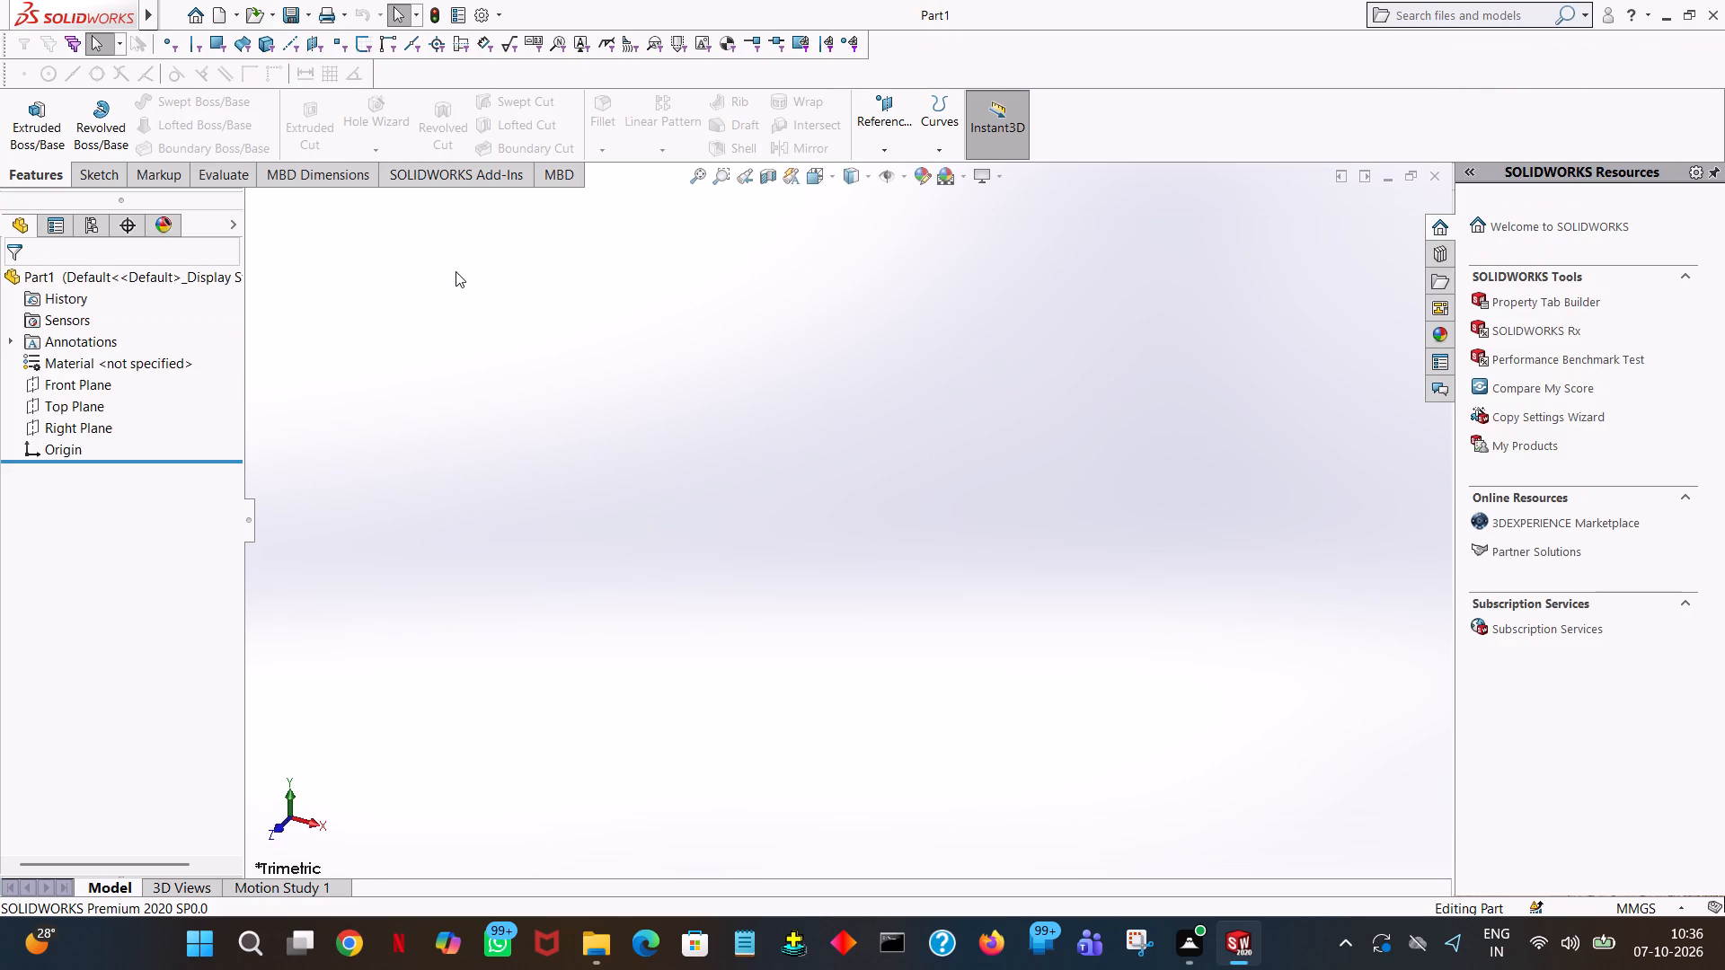
{"action": "left_click", "coordinate": [25, 128]}
{"action": "left_click", "coordinate": [22, 287]}
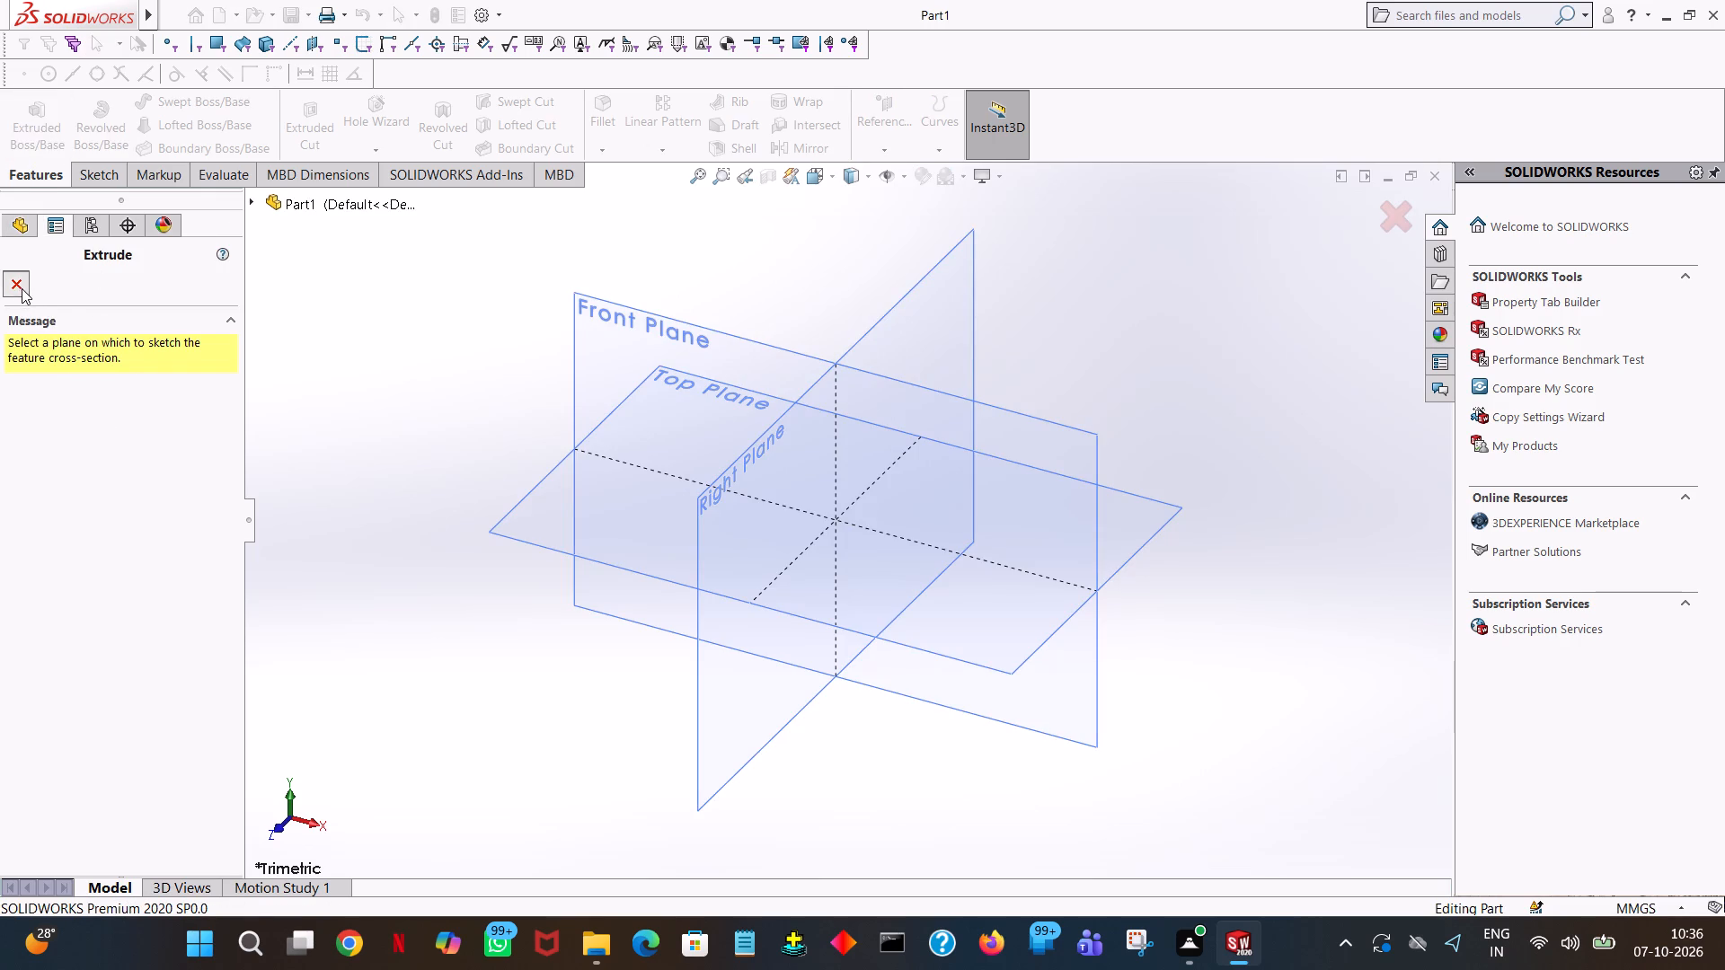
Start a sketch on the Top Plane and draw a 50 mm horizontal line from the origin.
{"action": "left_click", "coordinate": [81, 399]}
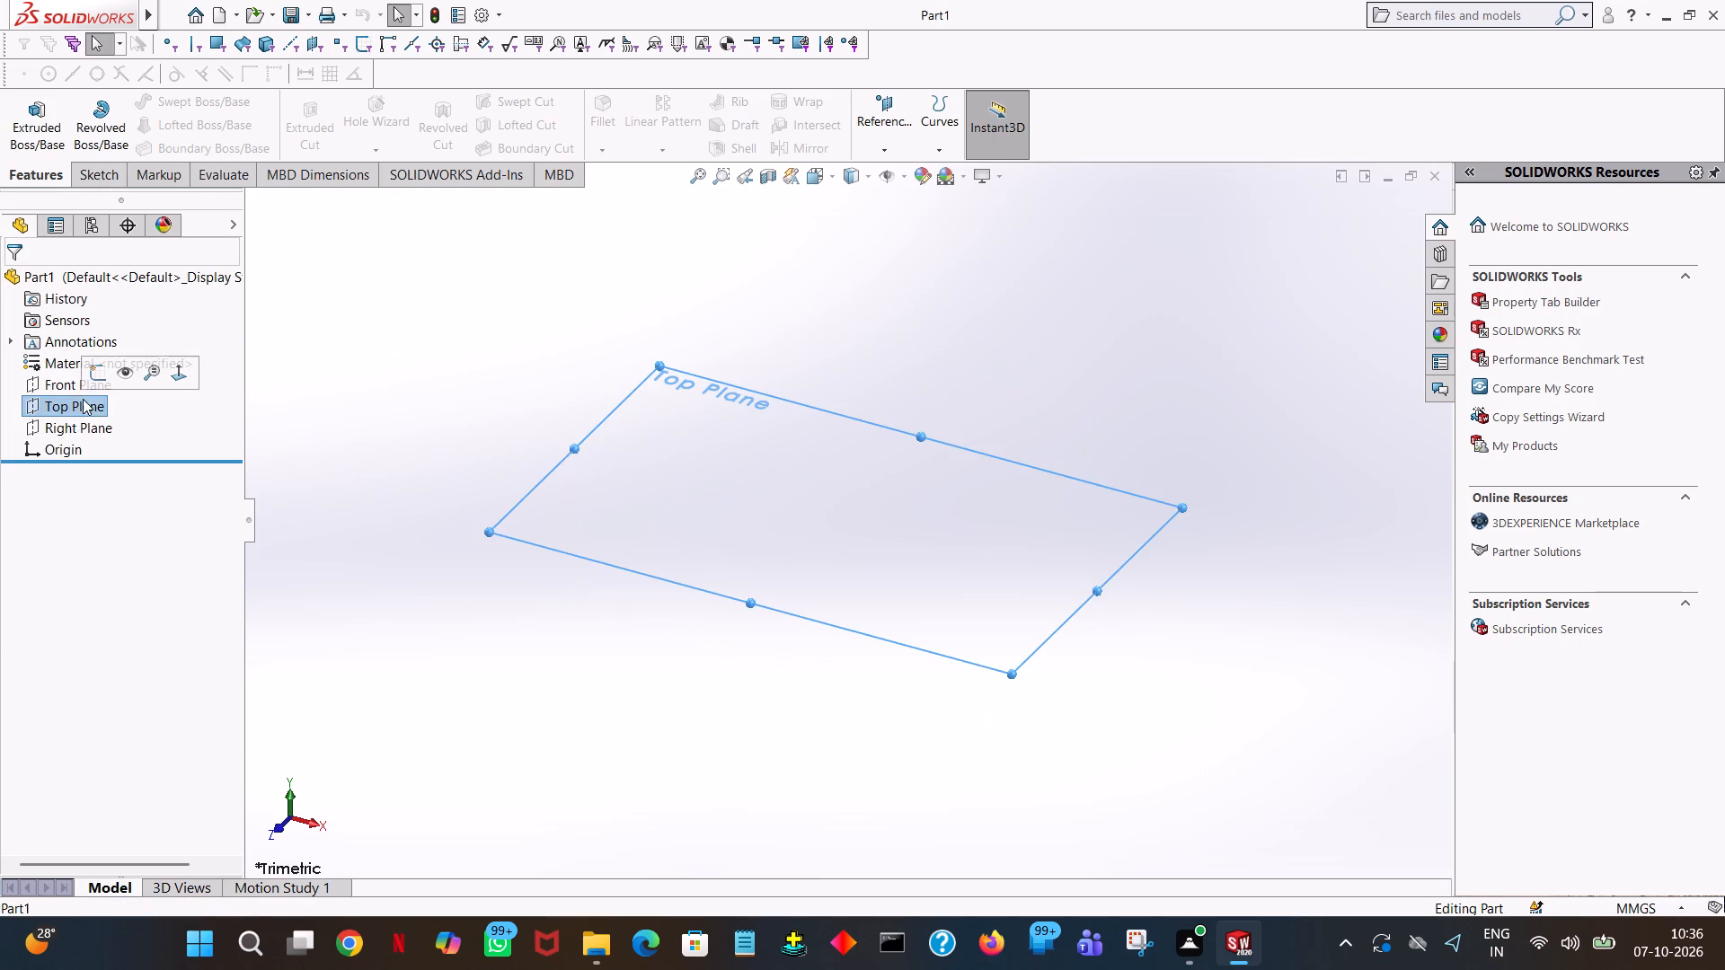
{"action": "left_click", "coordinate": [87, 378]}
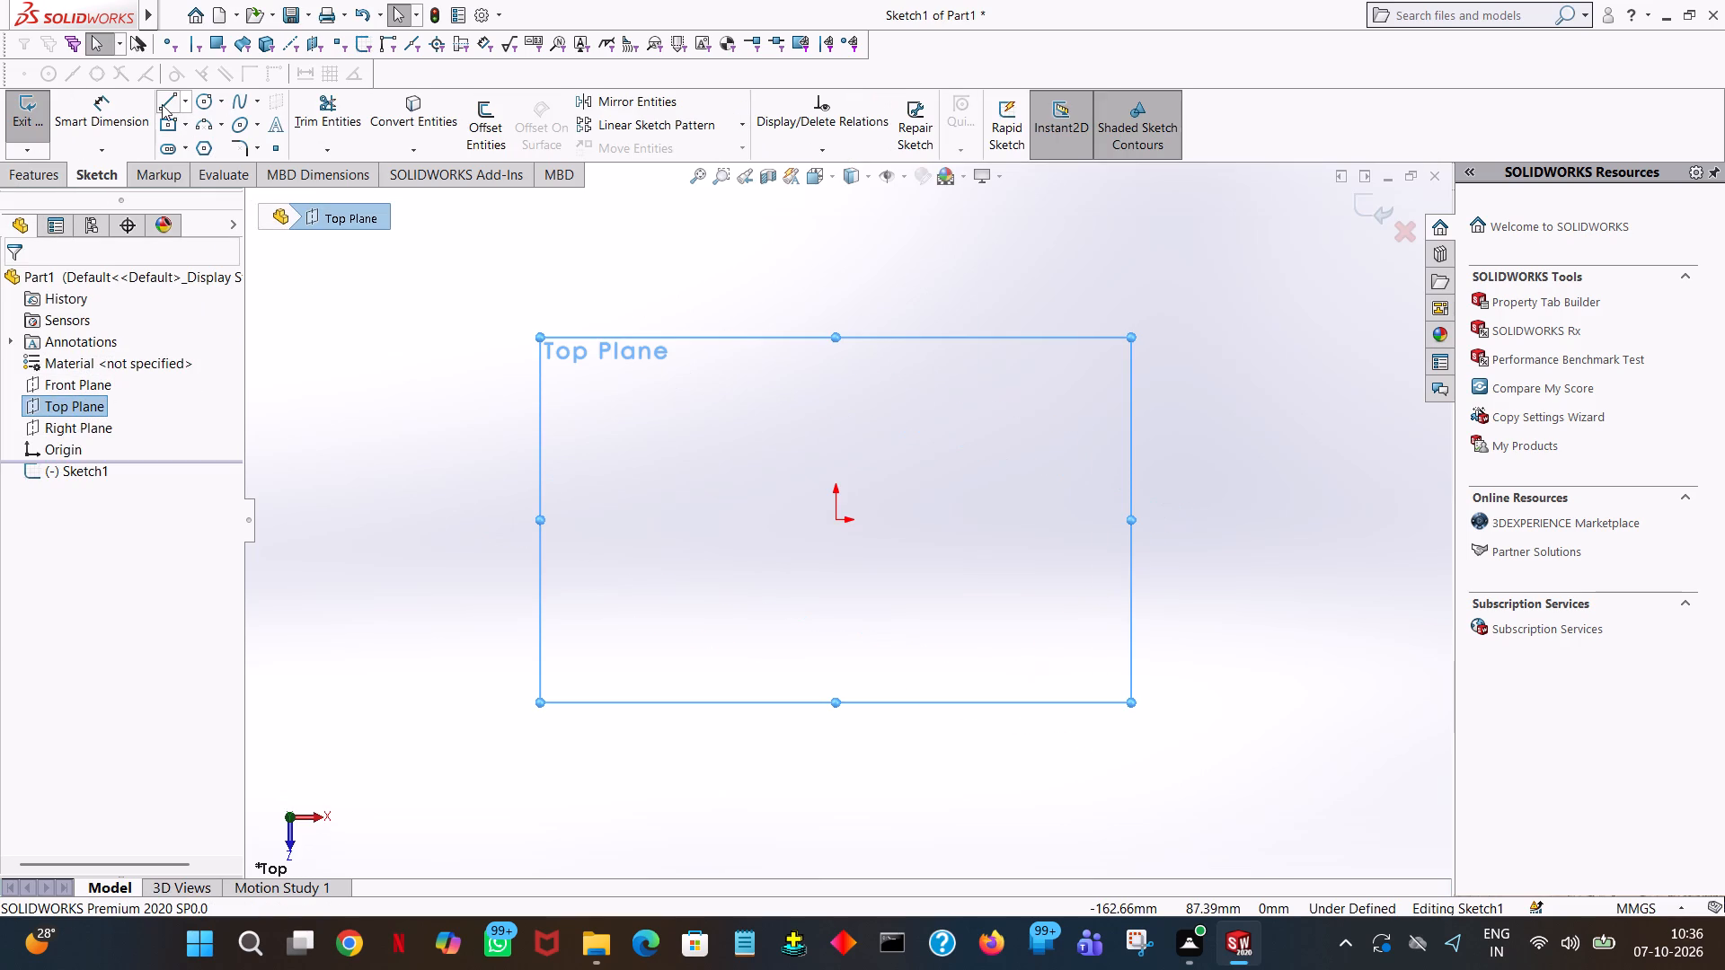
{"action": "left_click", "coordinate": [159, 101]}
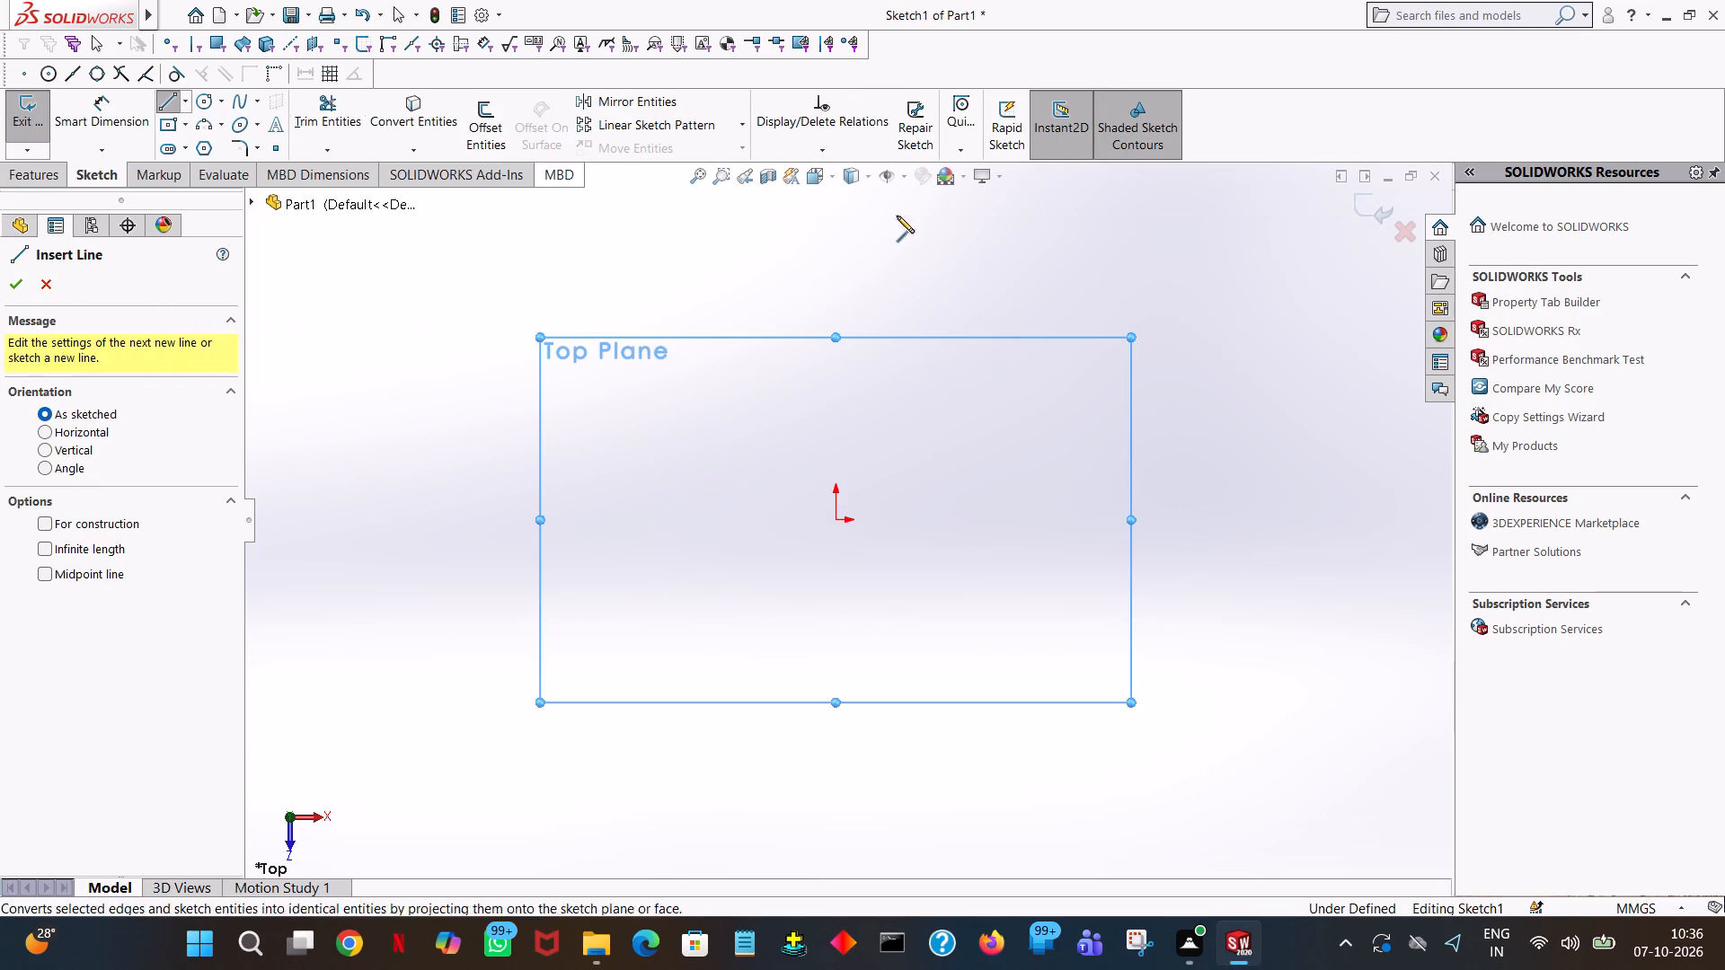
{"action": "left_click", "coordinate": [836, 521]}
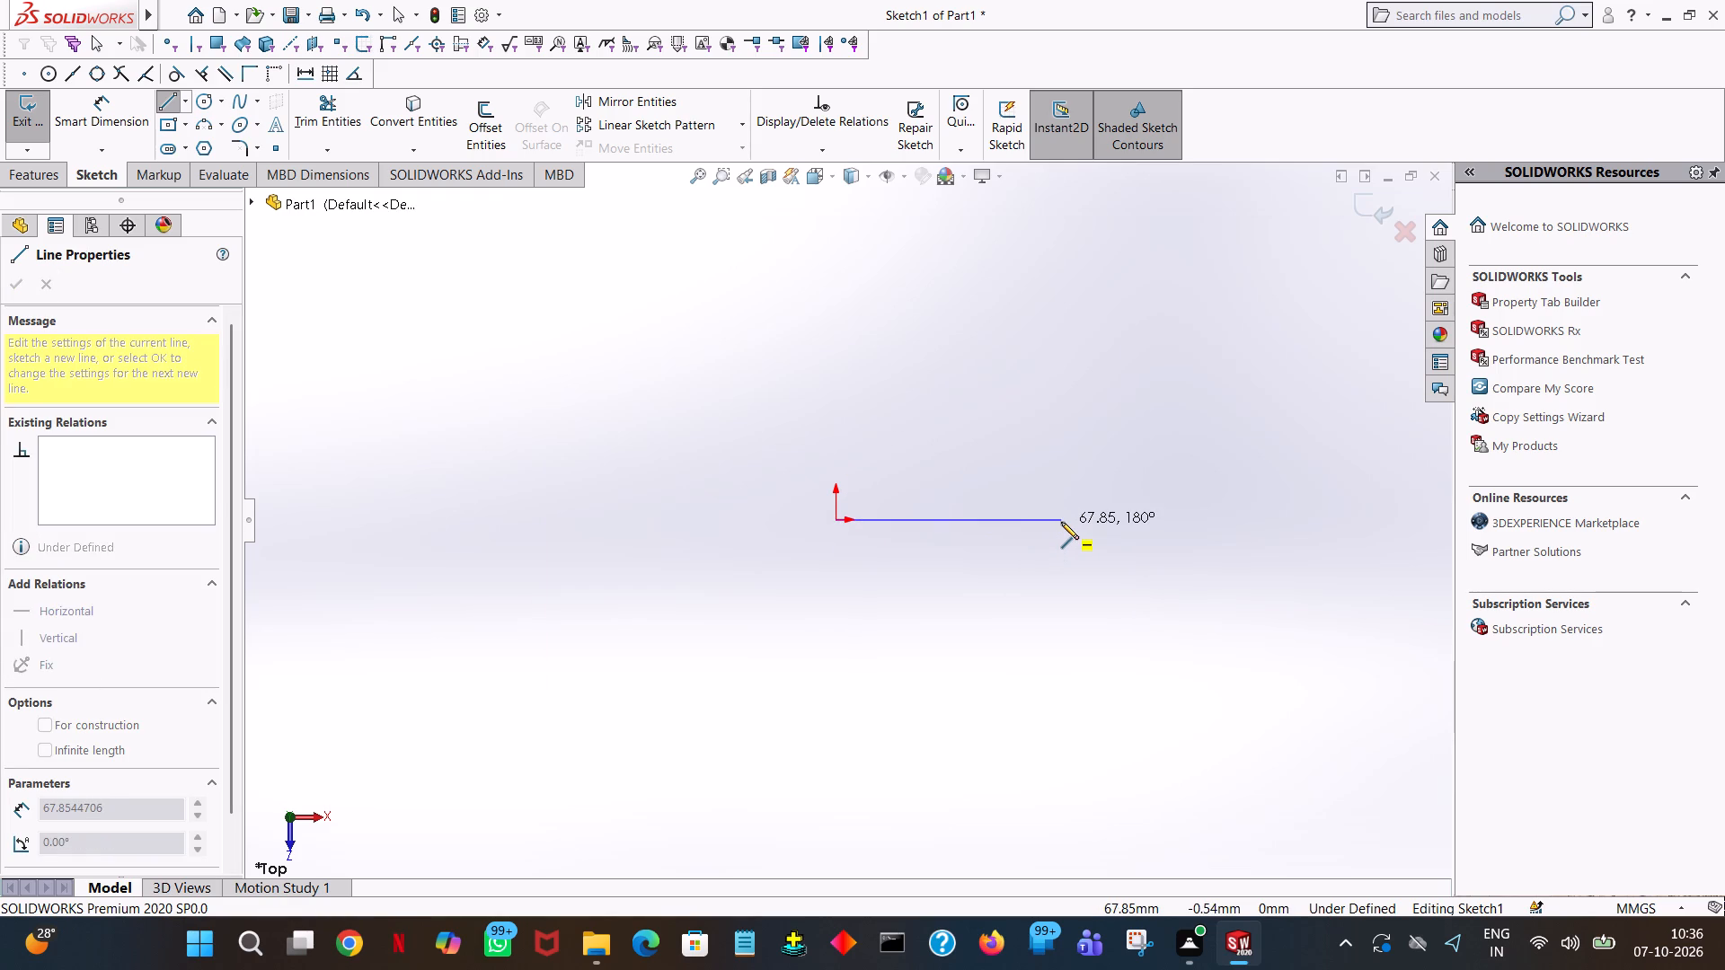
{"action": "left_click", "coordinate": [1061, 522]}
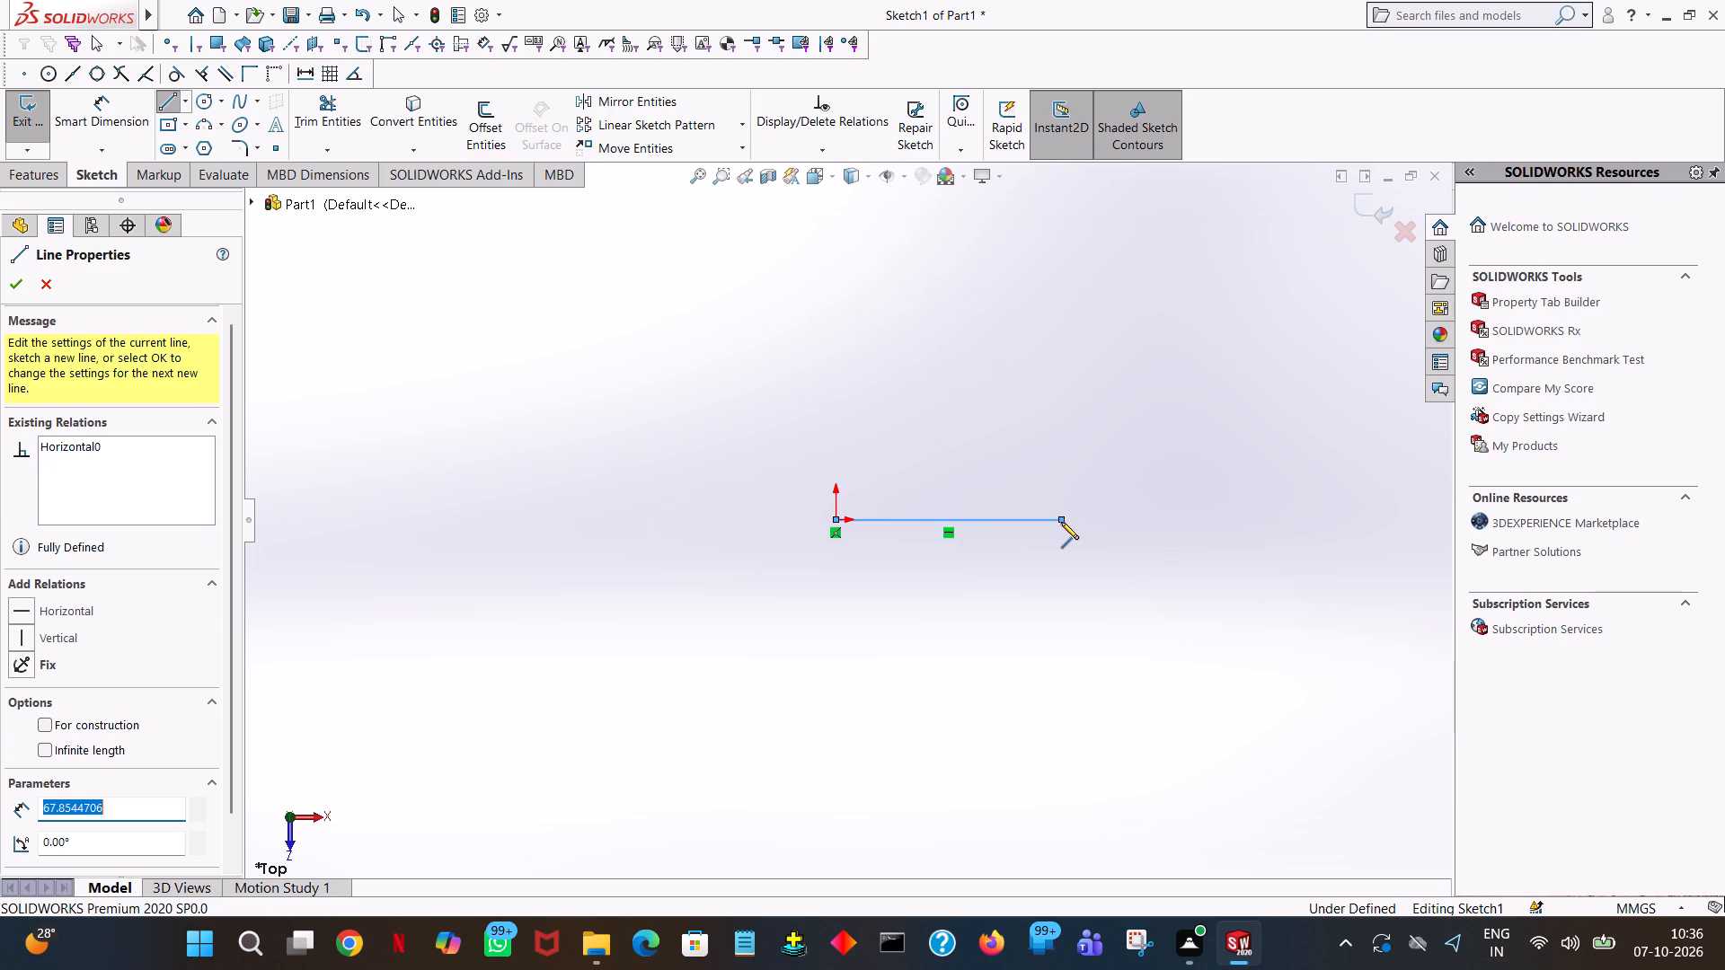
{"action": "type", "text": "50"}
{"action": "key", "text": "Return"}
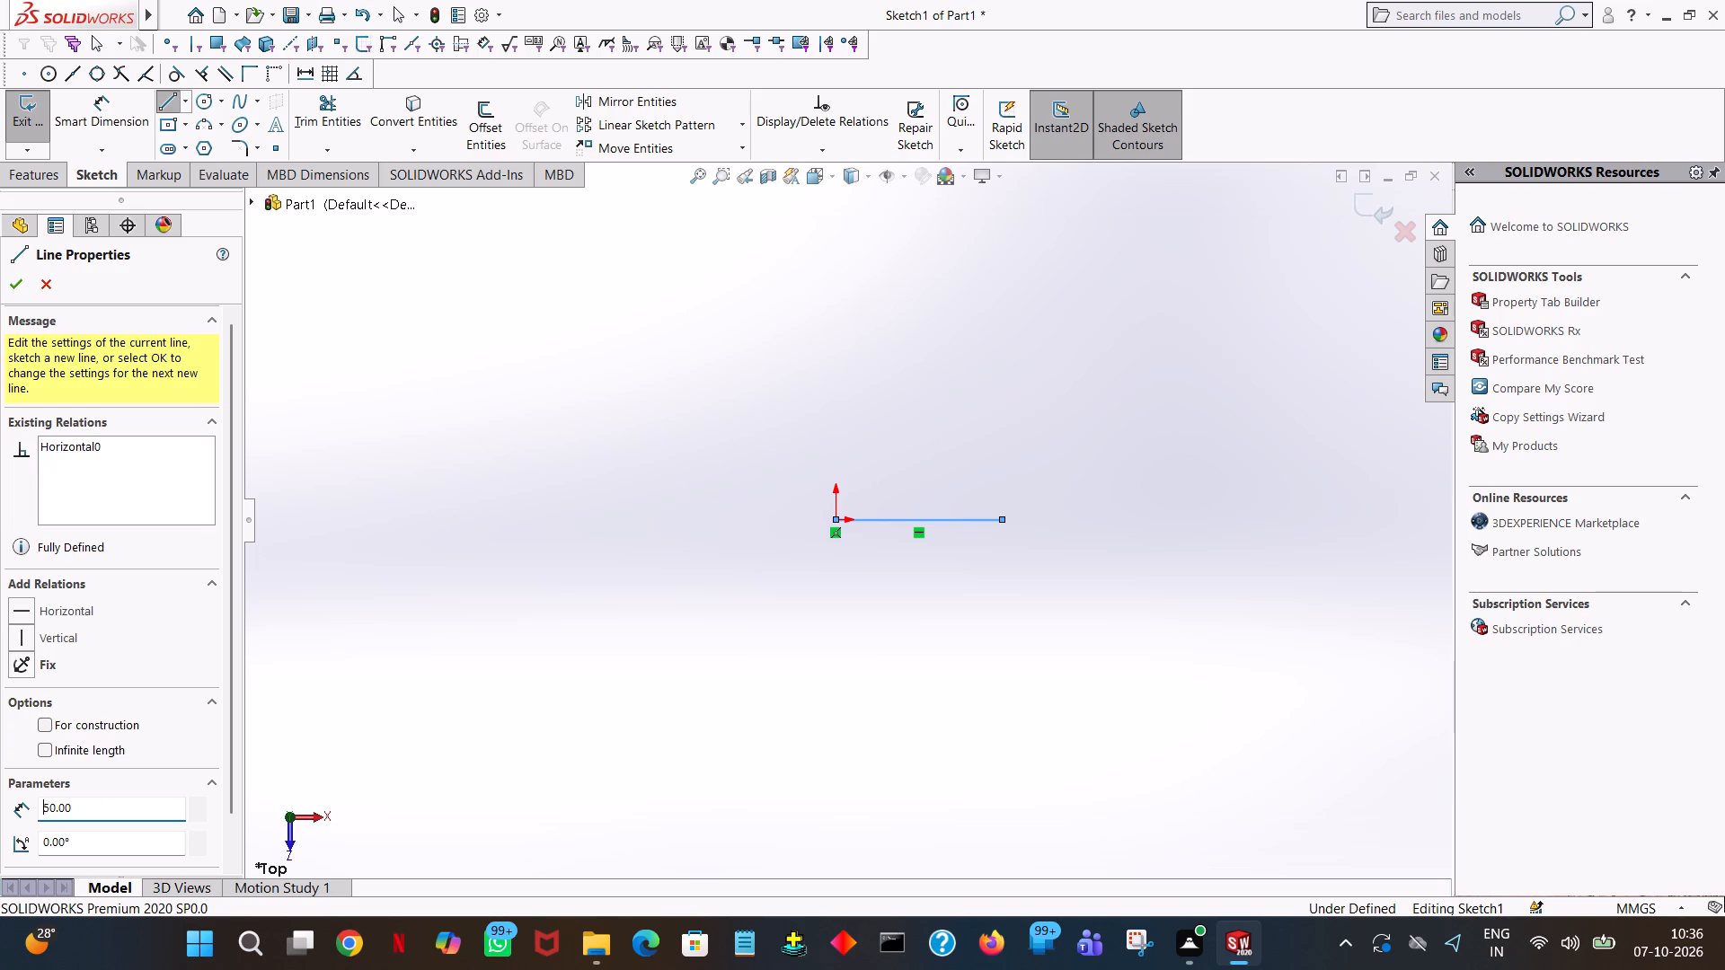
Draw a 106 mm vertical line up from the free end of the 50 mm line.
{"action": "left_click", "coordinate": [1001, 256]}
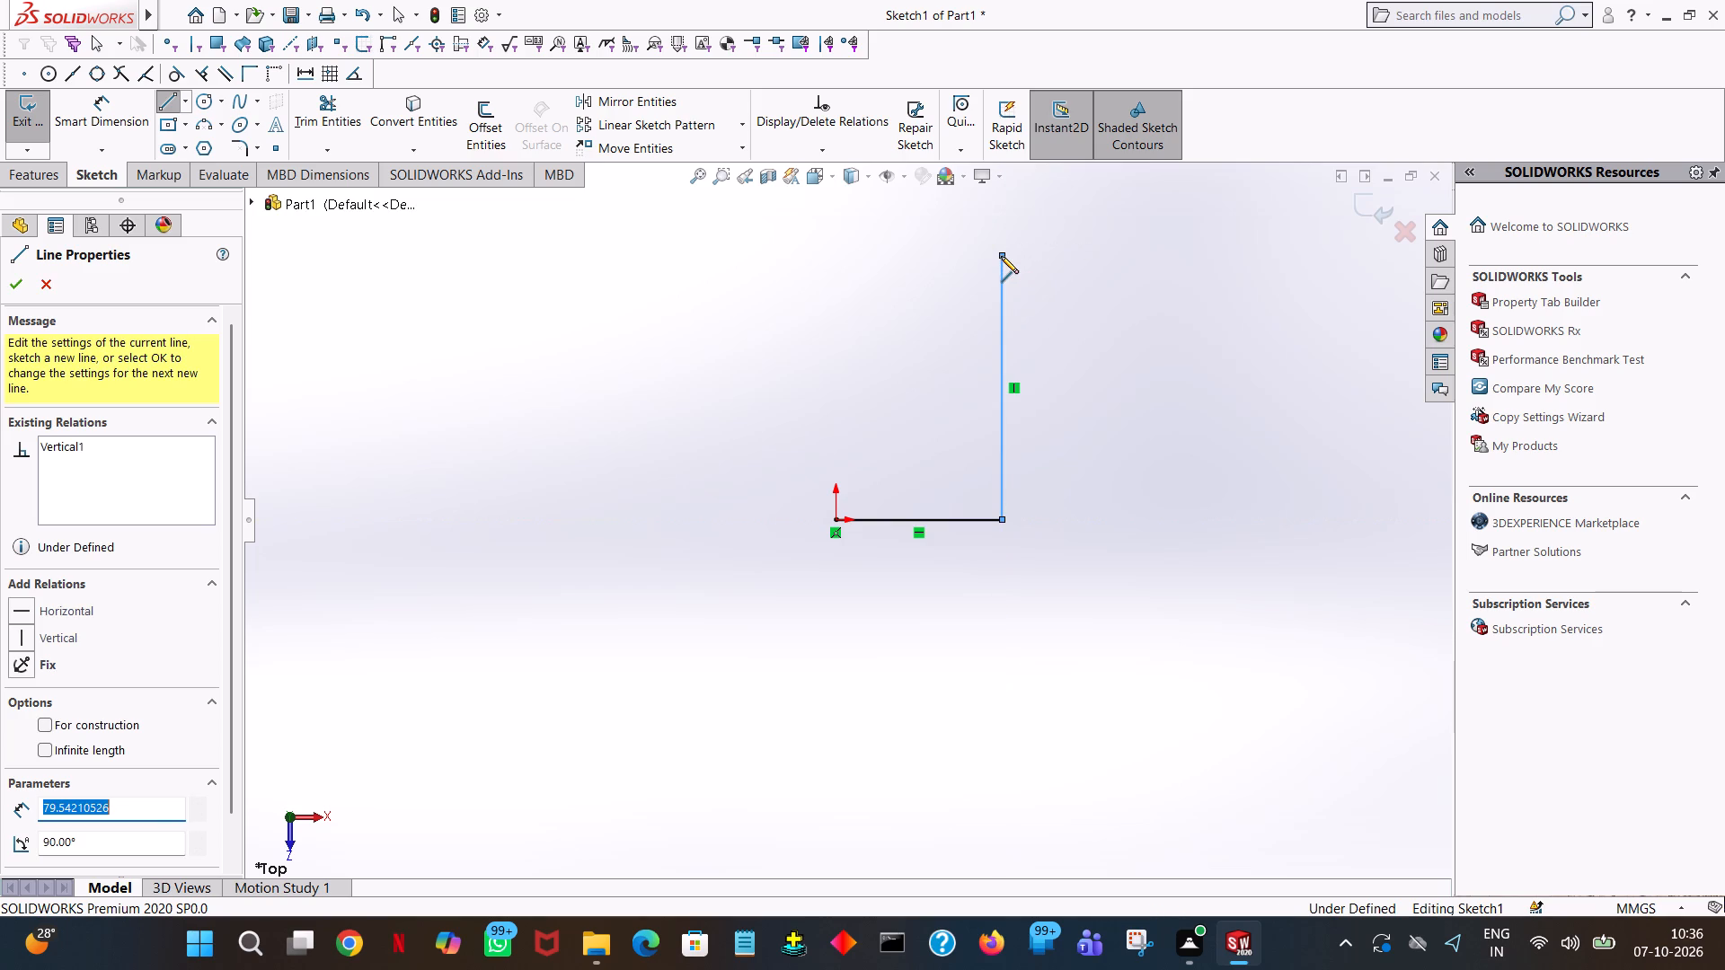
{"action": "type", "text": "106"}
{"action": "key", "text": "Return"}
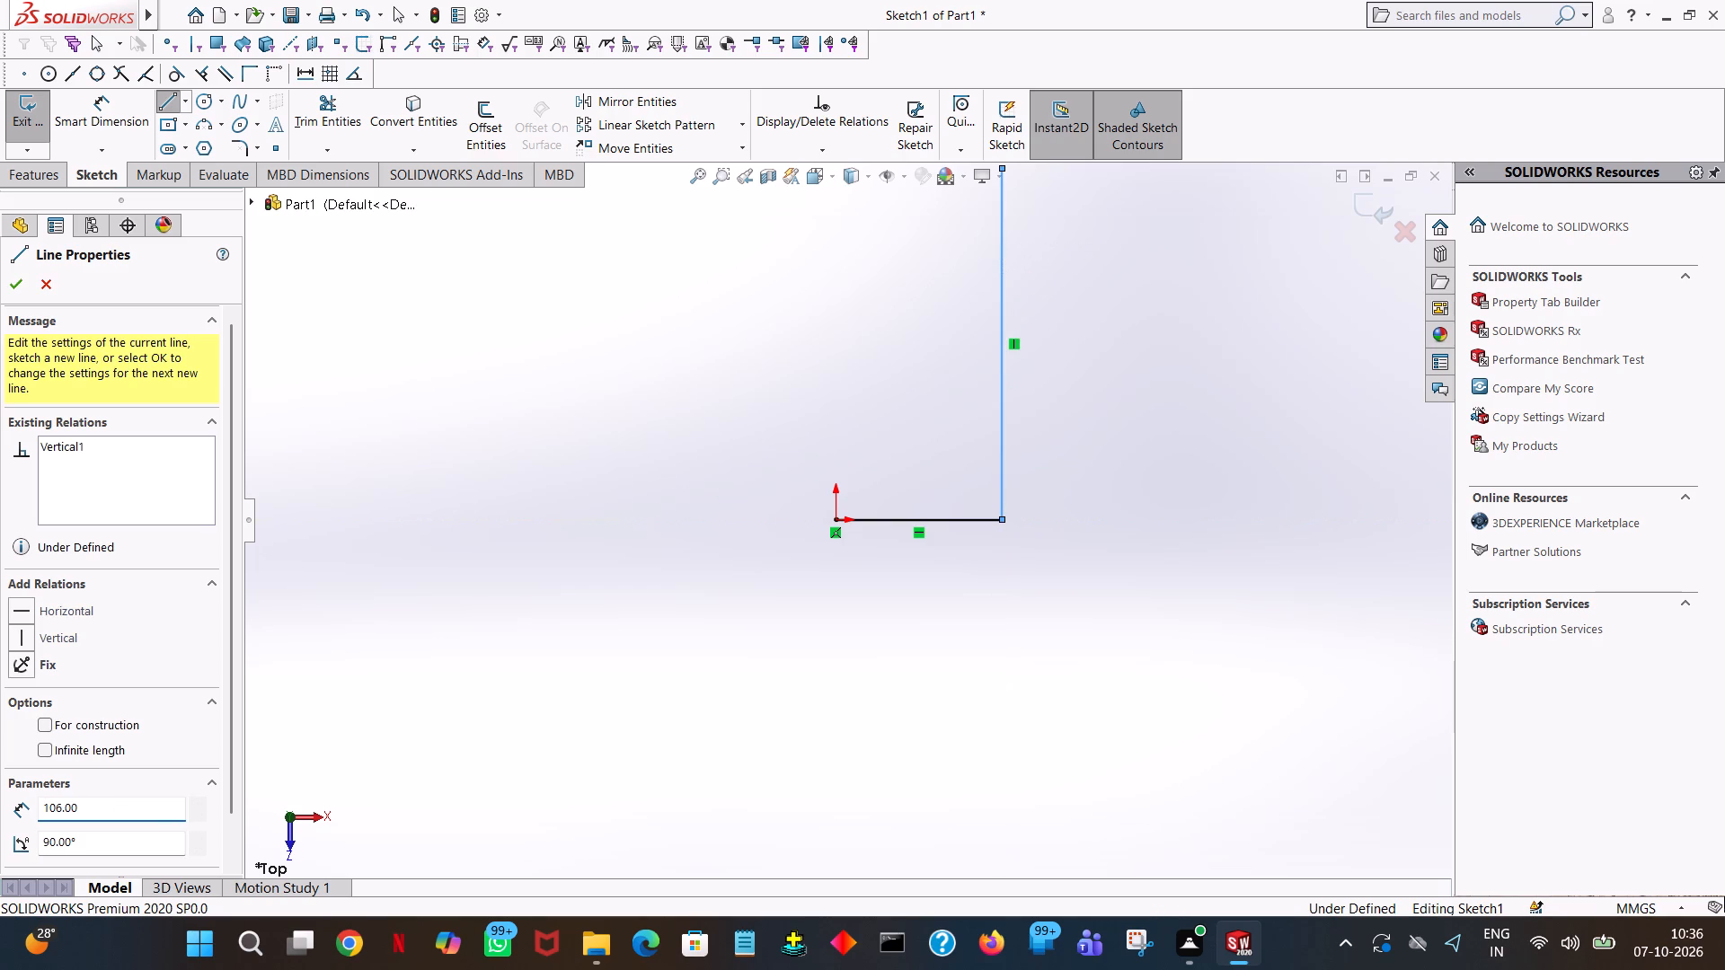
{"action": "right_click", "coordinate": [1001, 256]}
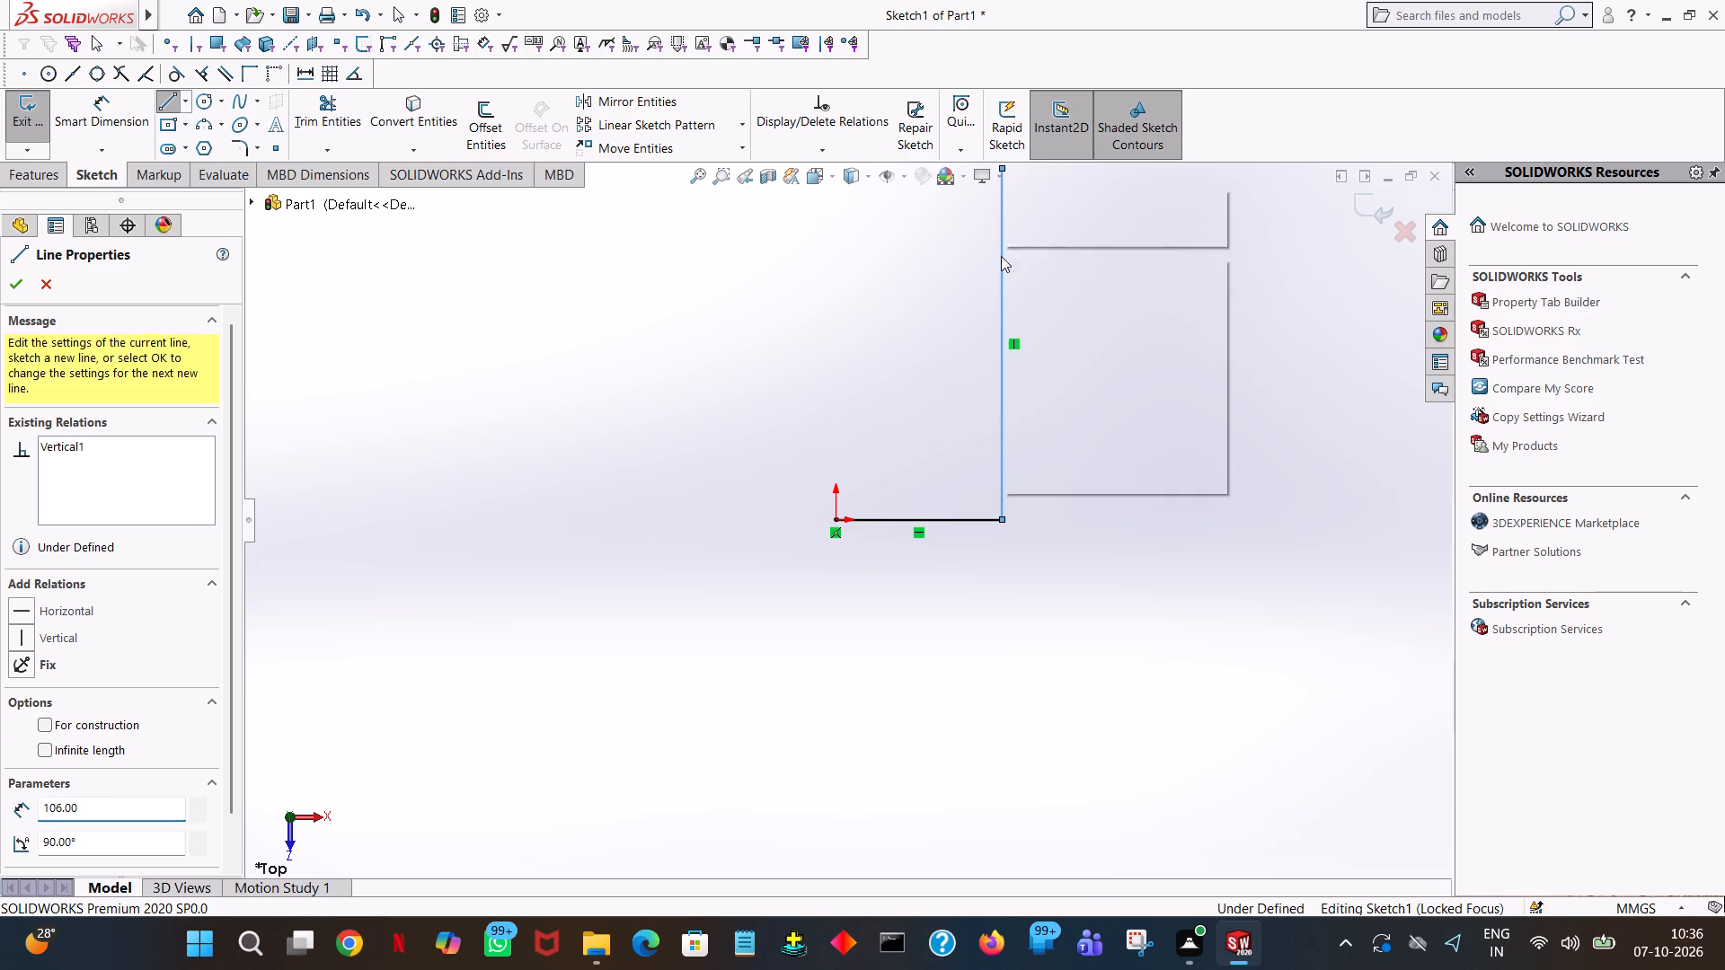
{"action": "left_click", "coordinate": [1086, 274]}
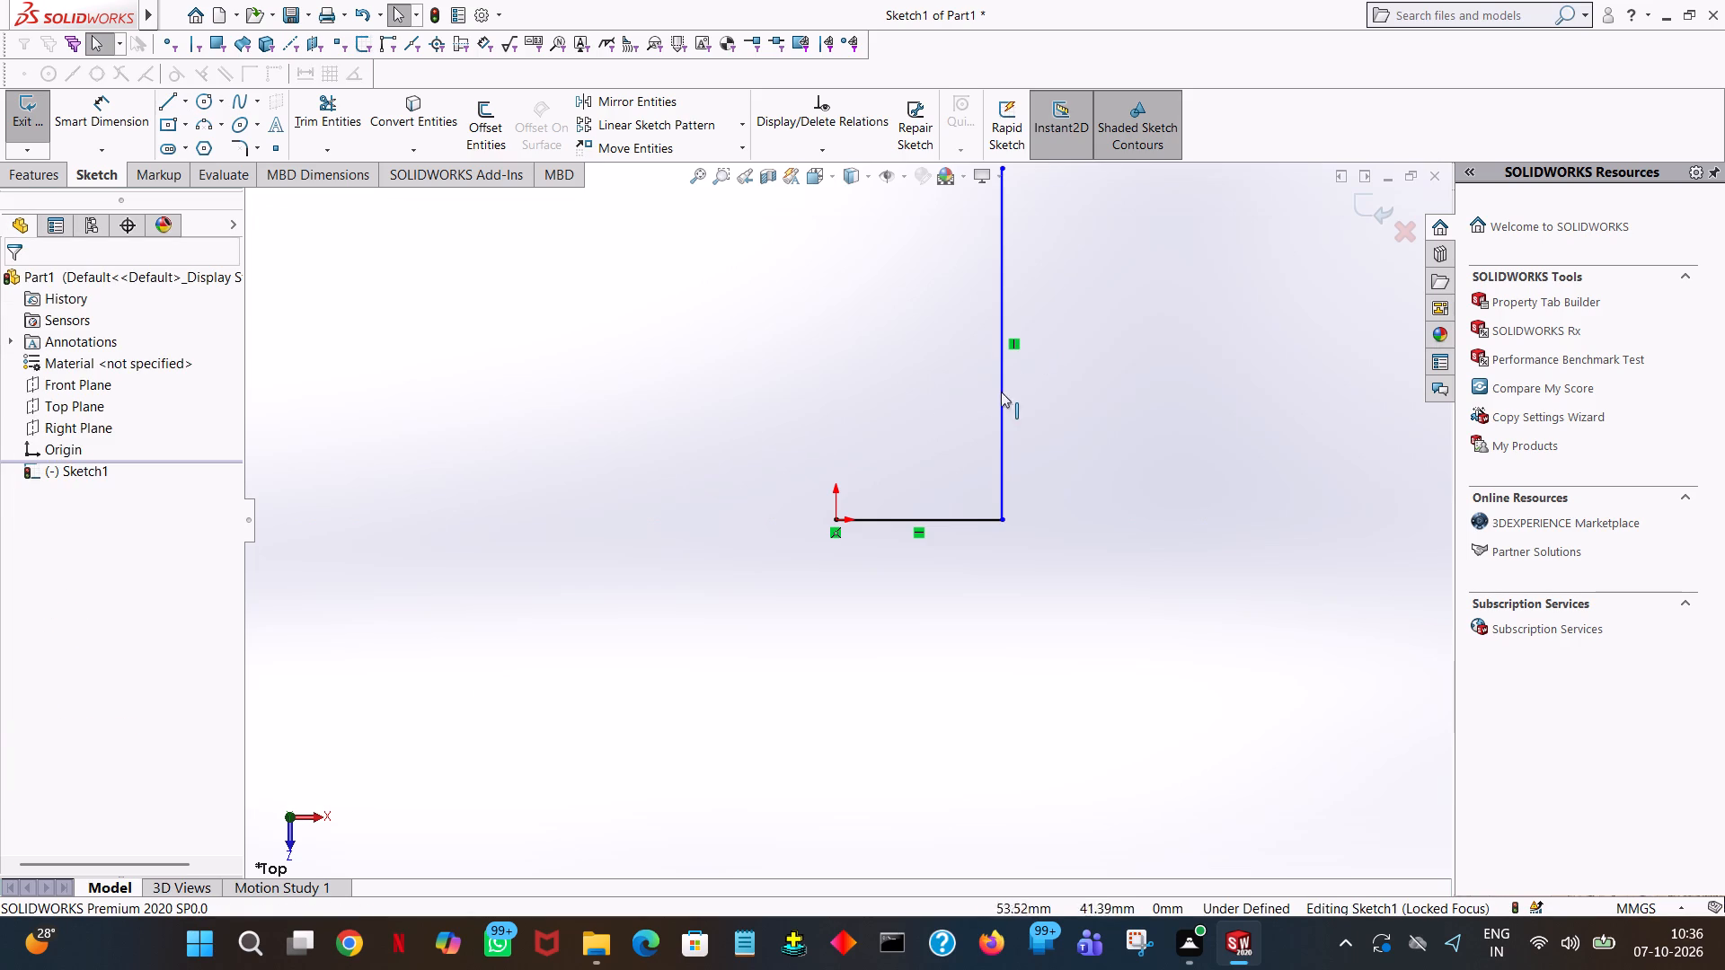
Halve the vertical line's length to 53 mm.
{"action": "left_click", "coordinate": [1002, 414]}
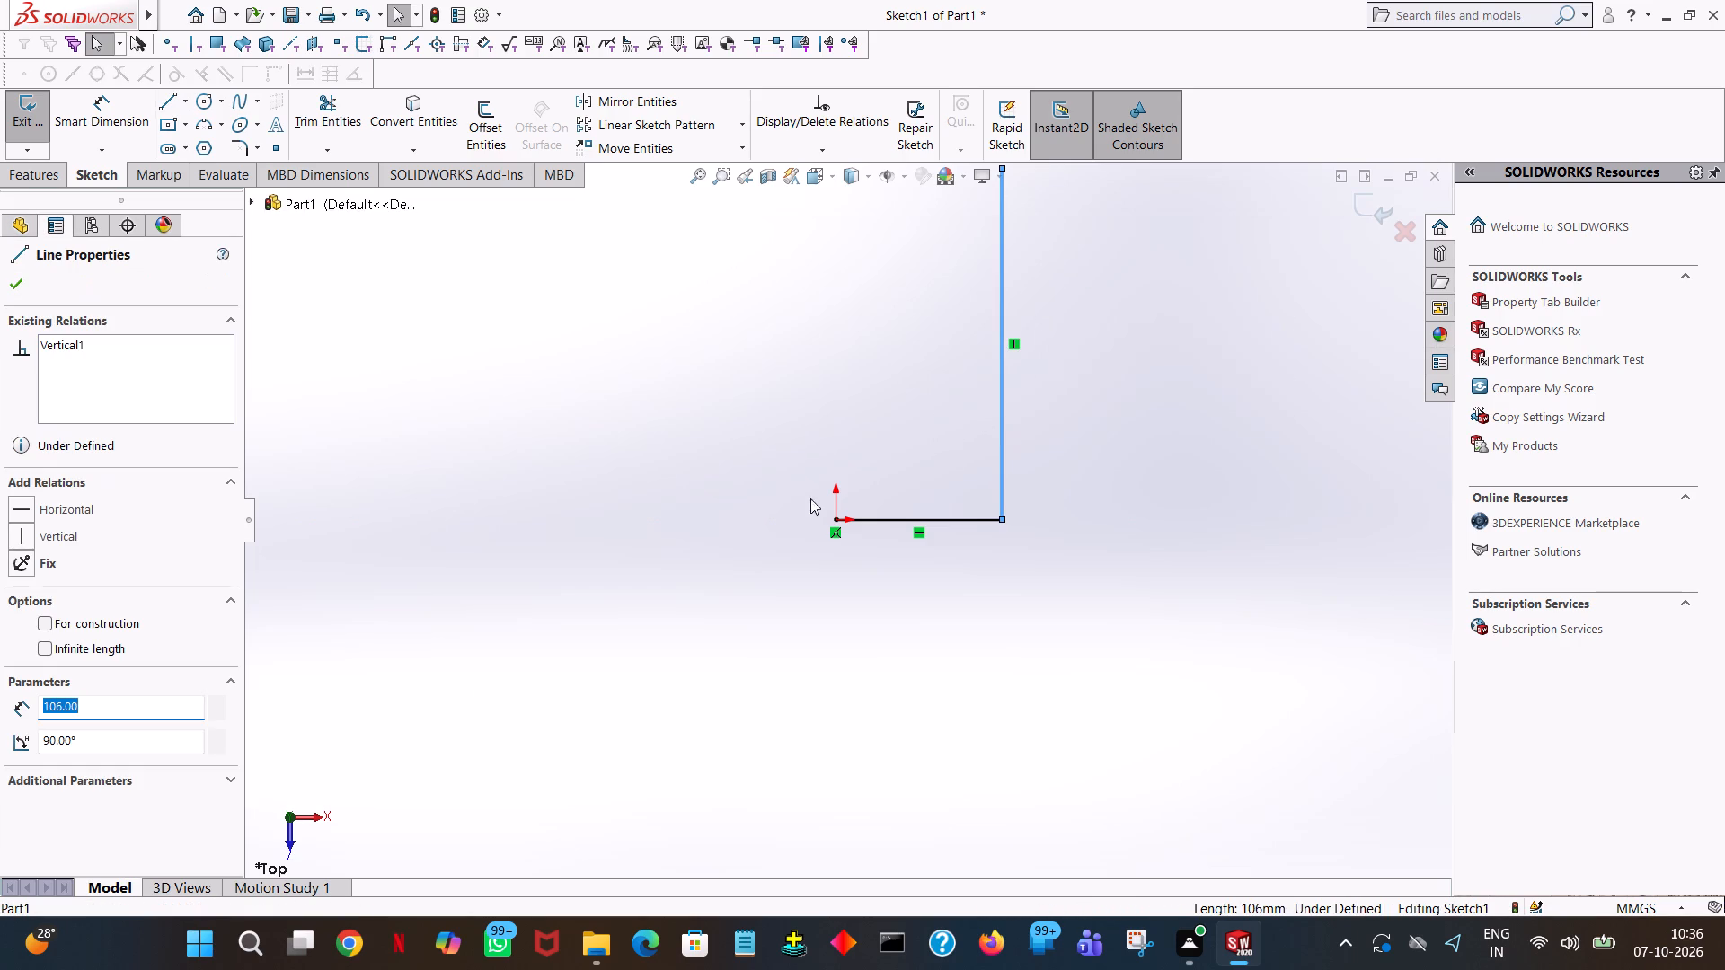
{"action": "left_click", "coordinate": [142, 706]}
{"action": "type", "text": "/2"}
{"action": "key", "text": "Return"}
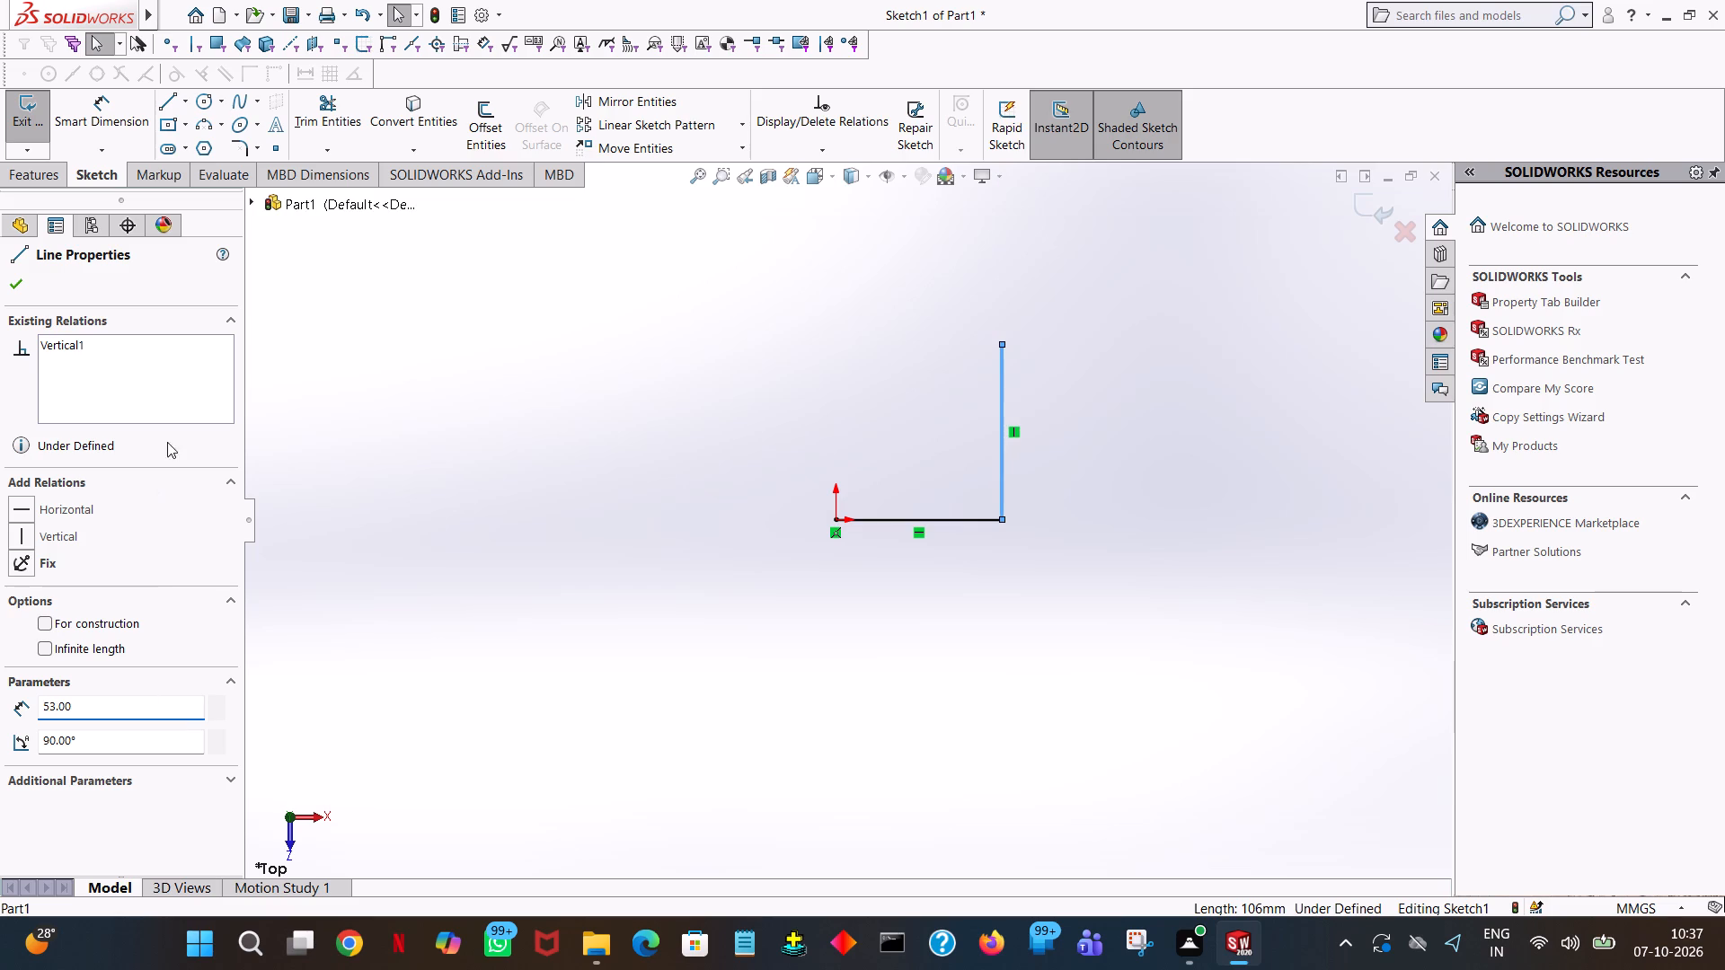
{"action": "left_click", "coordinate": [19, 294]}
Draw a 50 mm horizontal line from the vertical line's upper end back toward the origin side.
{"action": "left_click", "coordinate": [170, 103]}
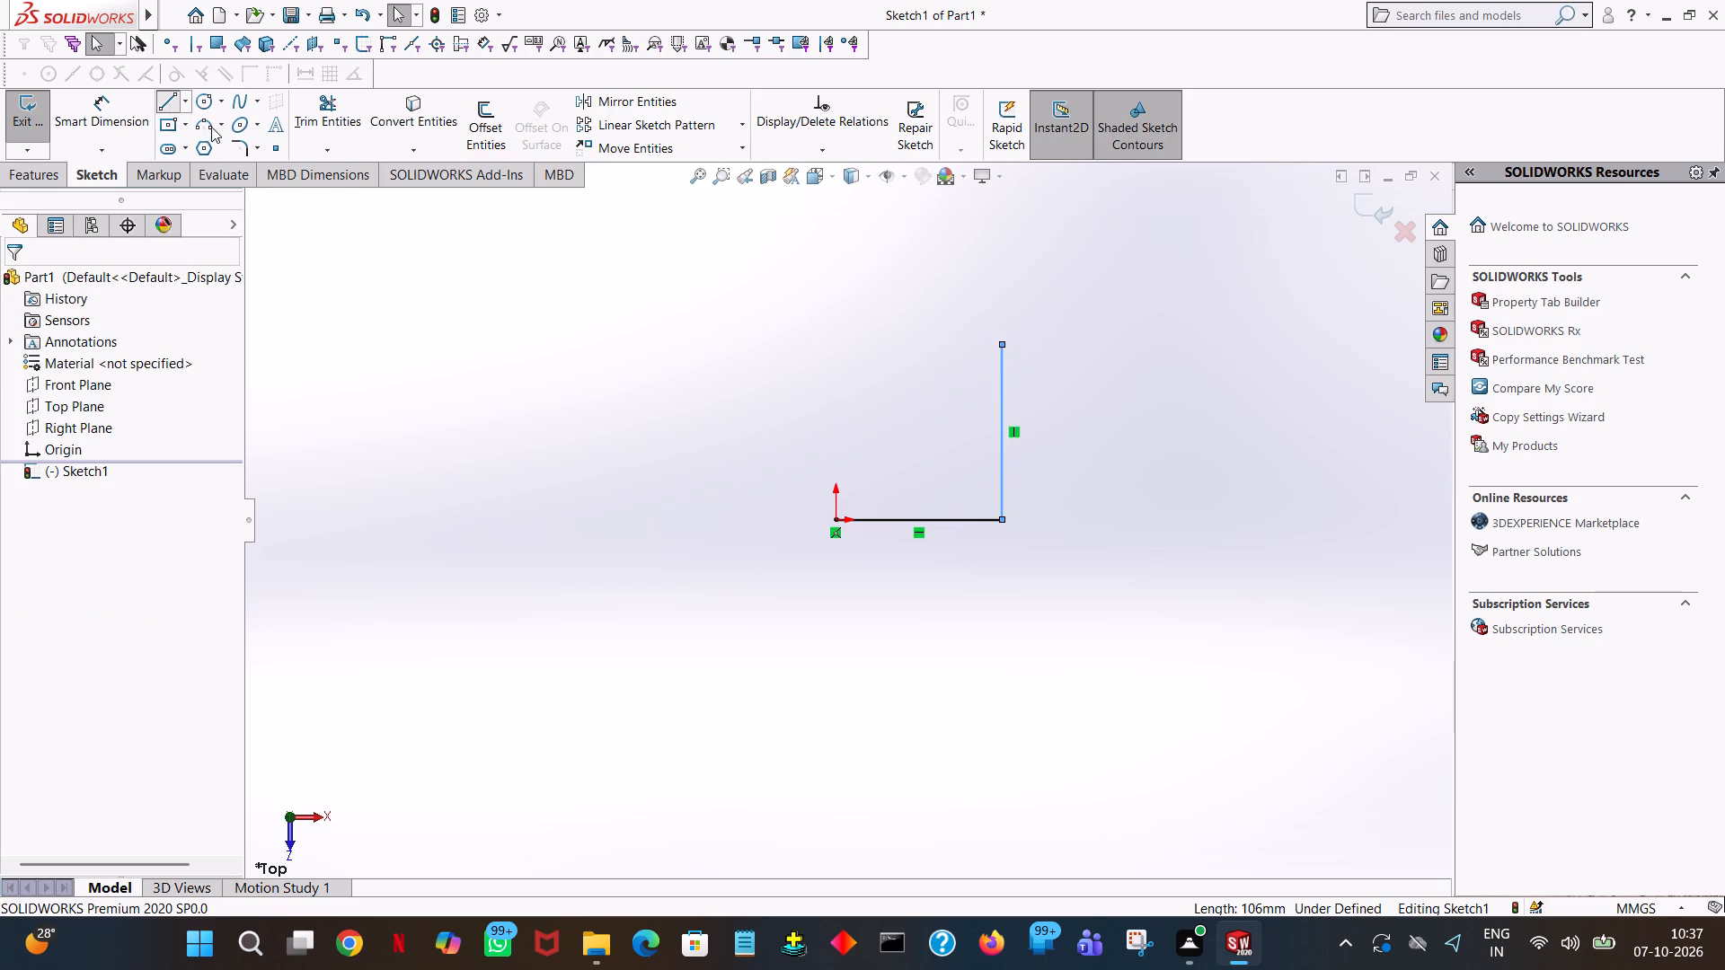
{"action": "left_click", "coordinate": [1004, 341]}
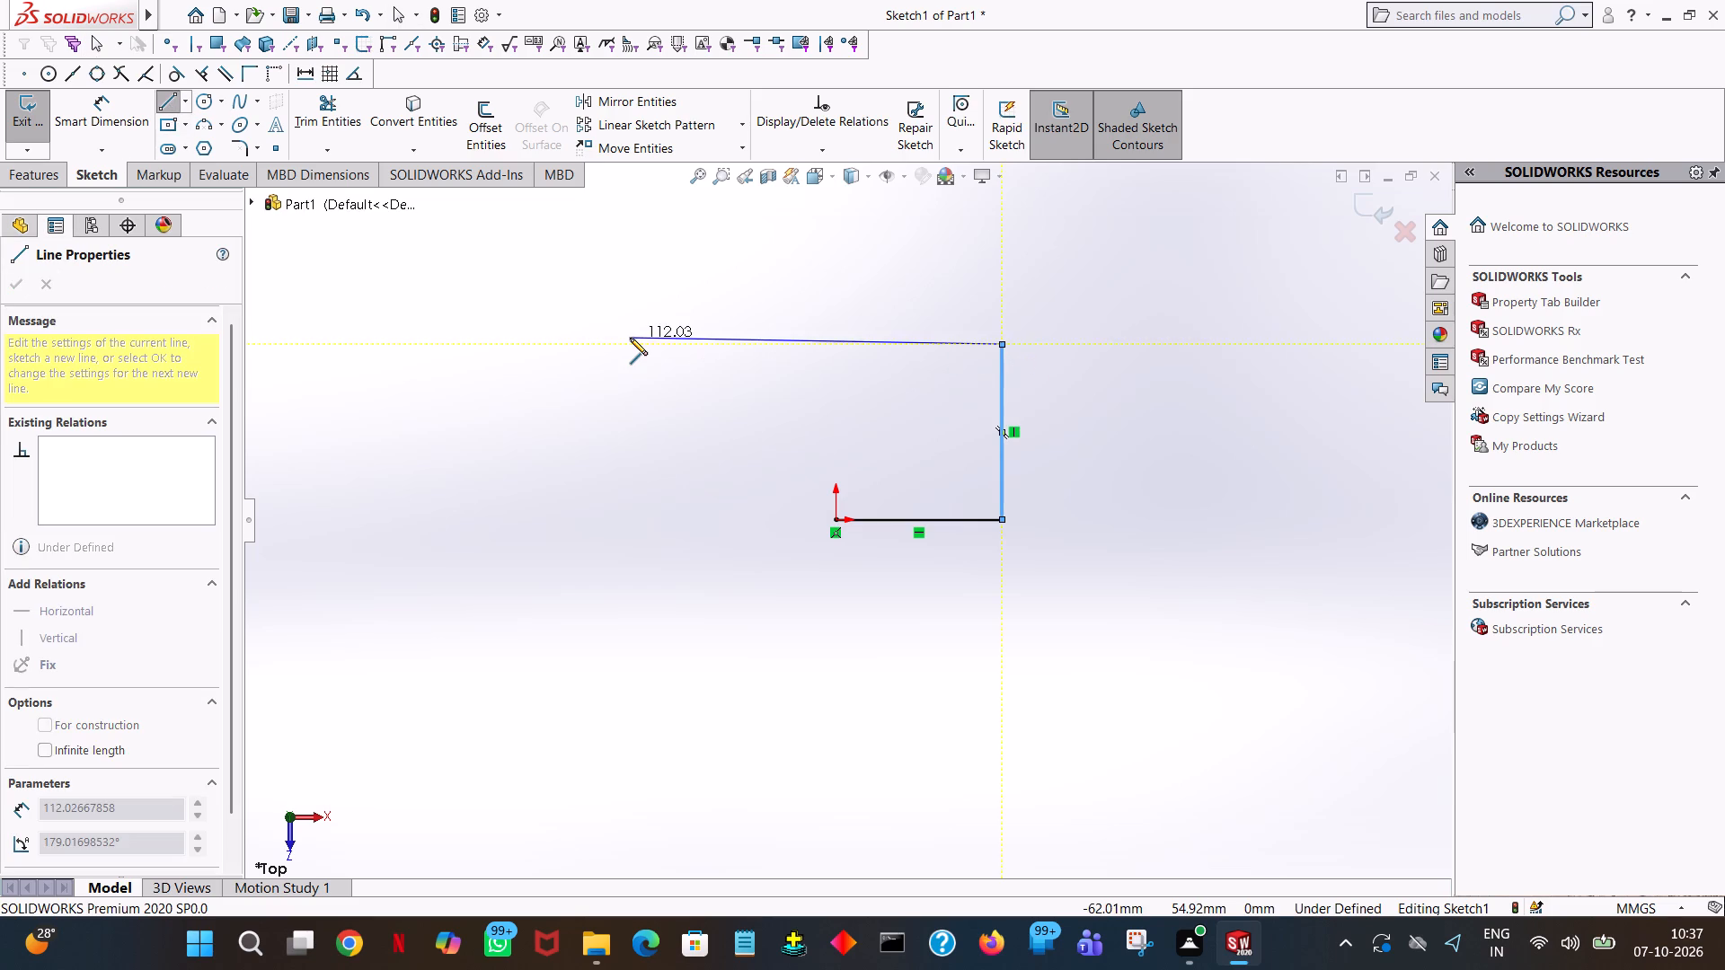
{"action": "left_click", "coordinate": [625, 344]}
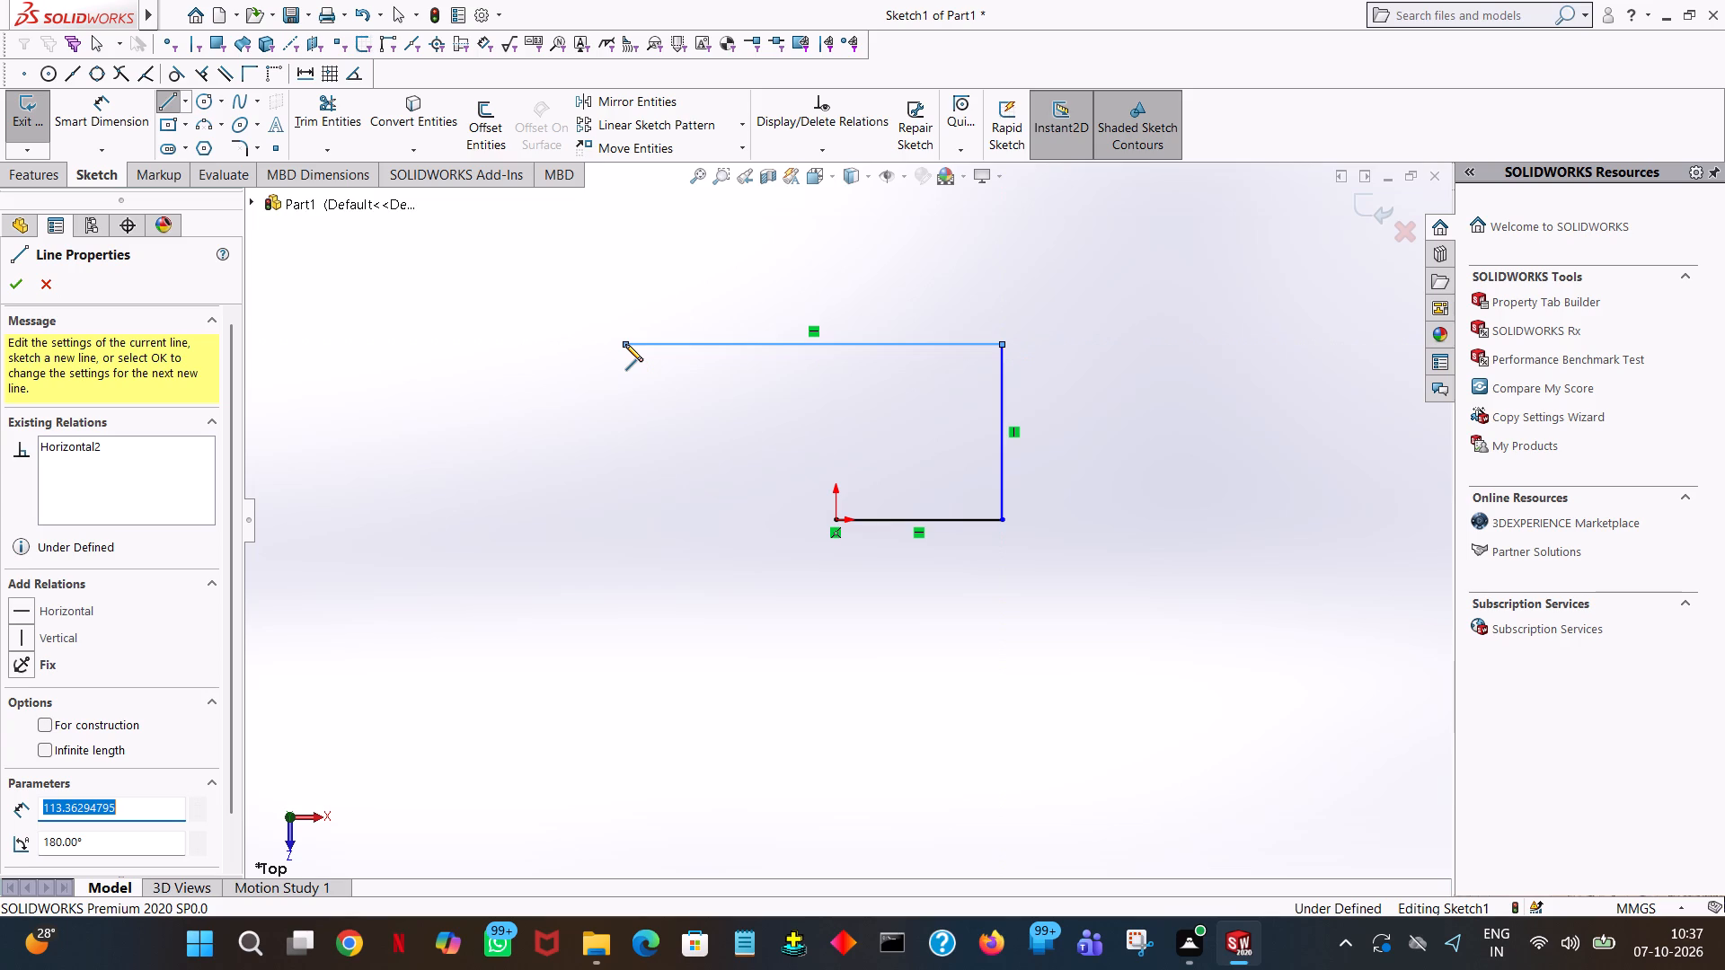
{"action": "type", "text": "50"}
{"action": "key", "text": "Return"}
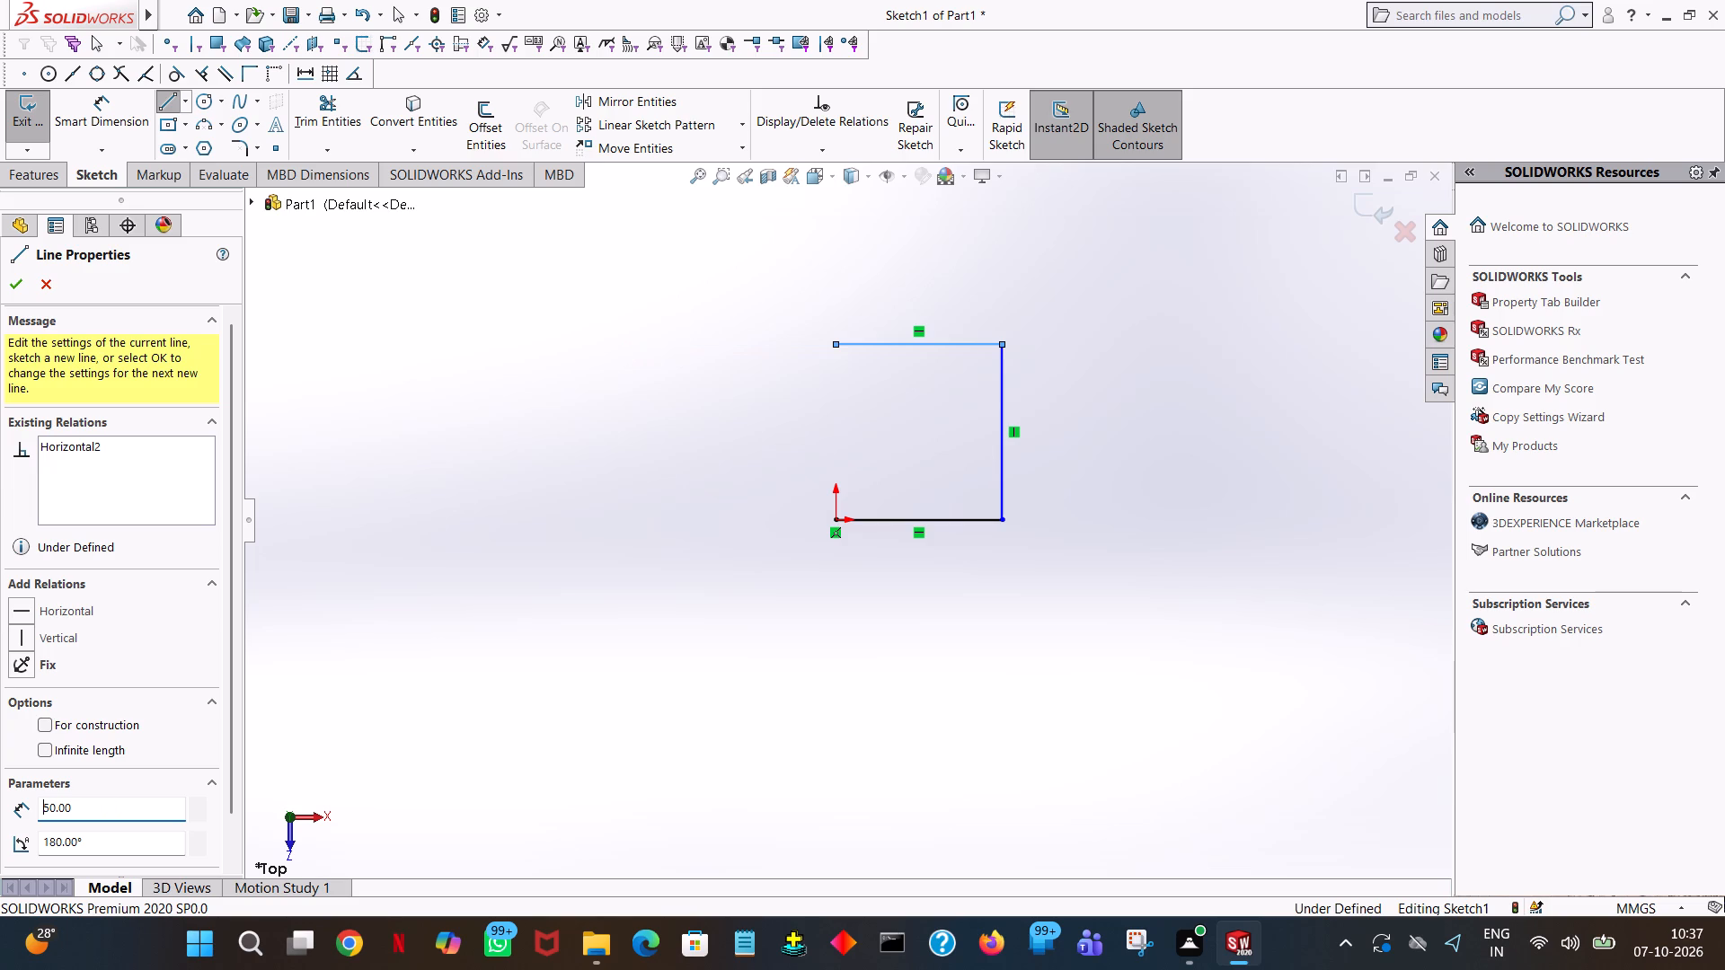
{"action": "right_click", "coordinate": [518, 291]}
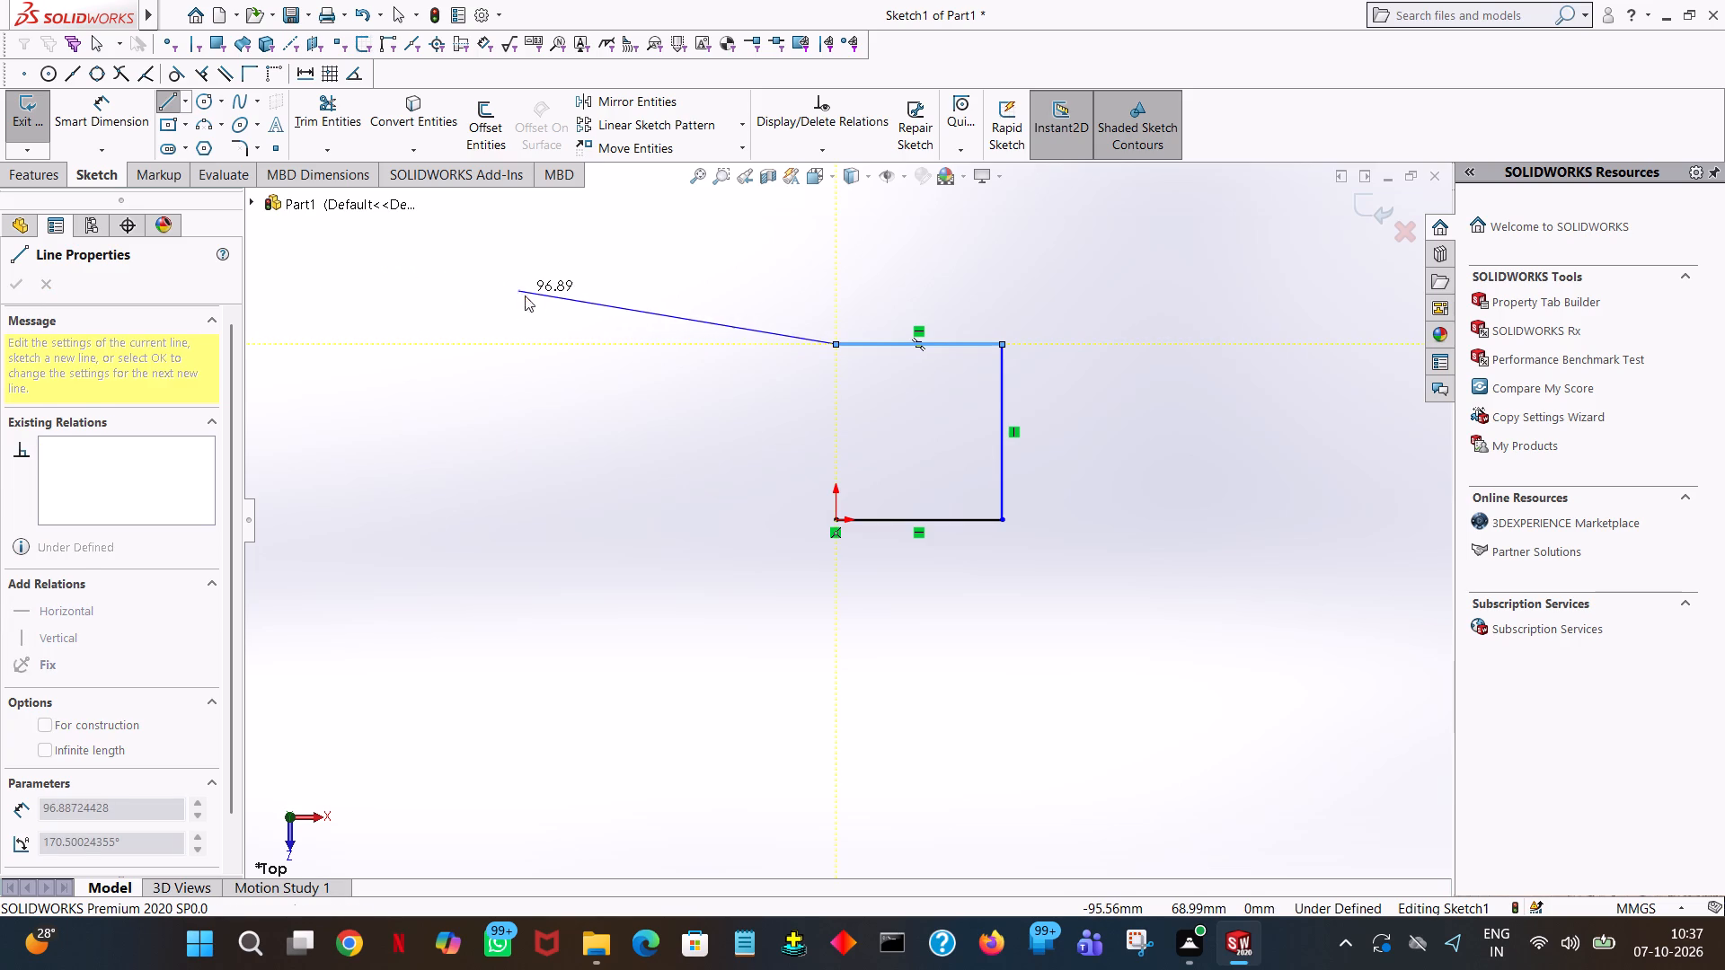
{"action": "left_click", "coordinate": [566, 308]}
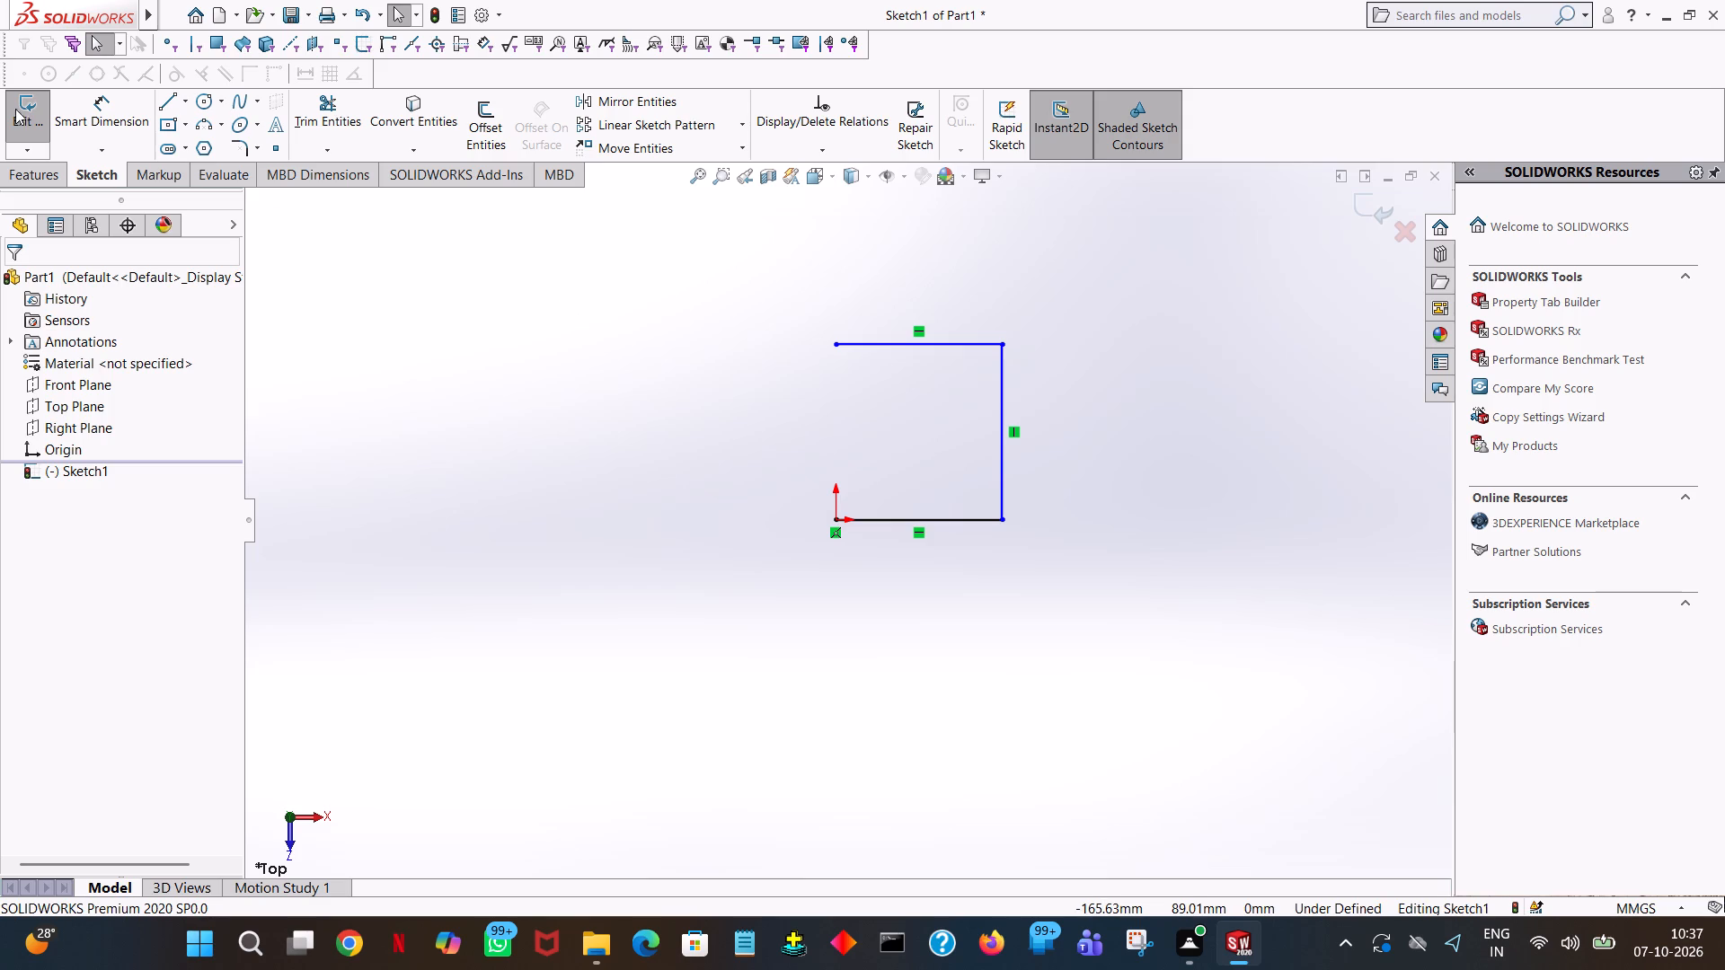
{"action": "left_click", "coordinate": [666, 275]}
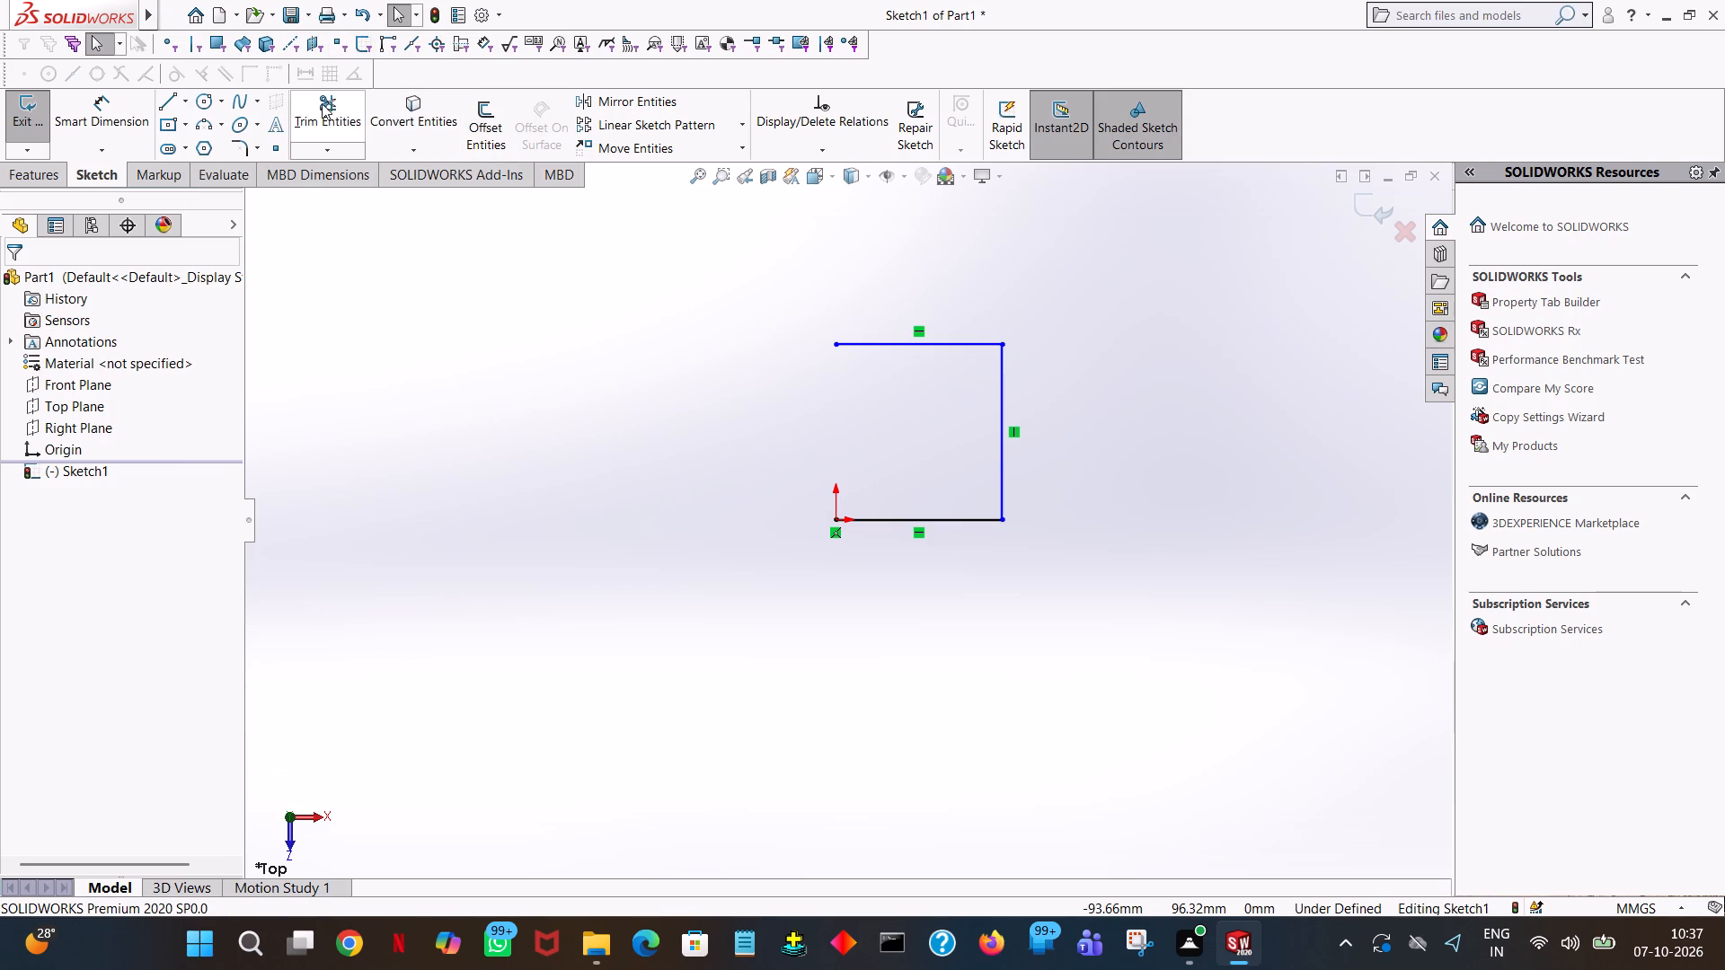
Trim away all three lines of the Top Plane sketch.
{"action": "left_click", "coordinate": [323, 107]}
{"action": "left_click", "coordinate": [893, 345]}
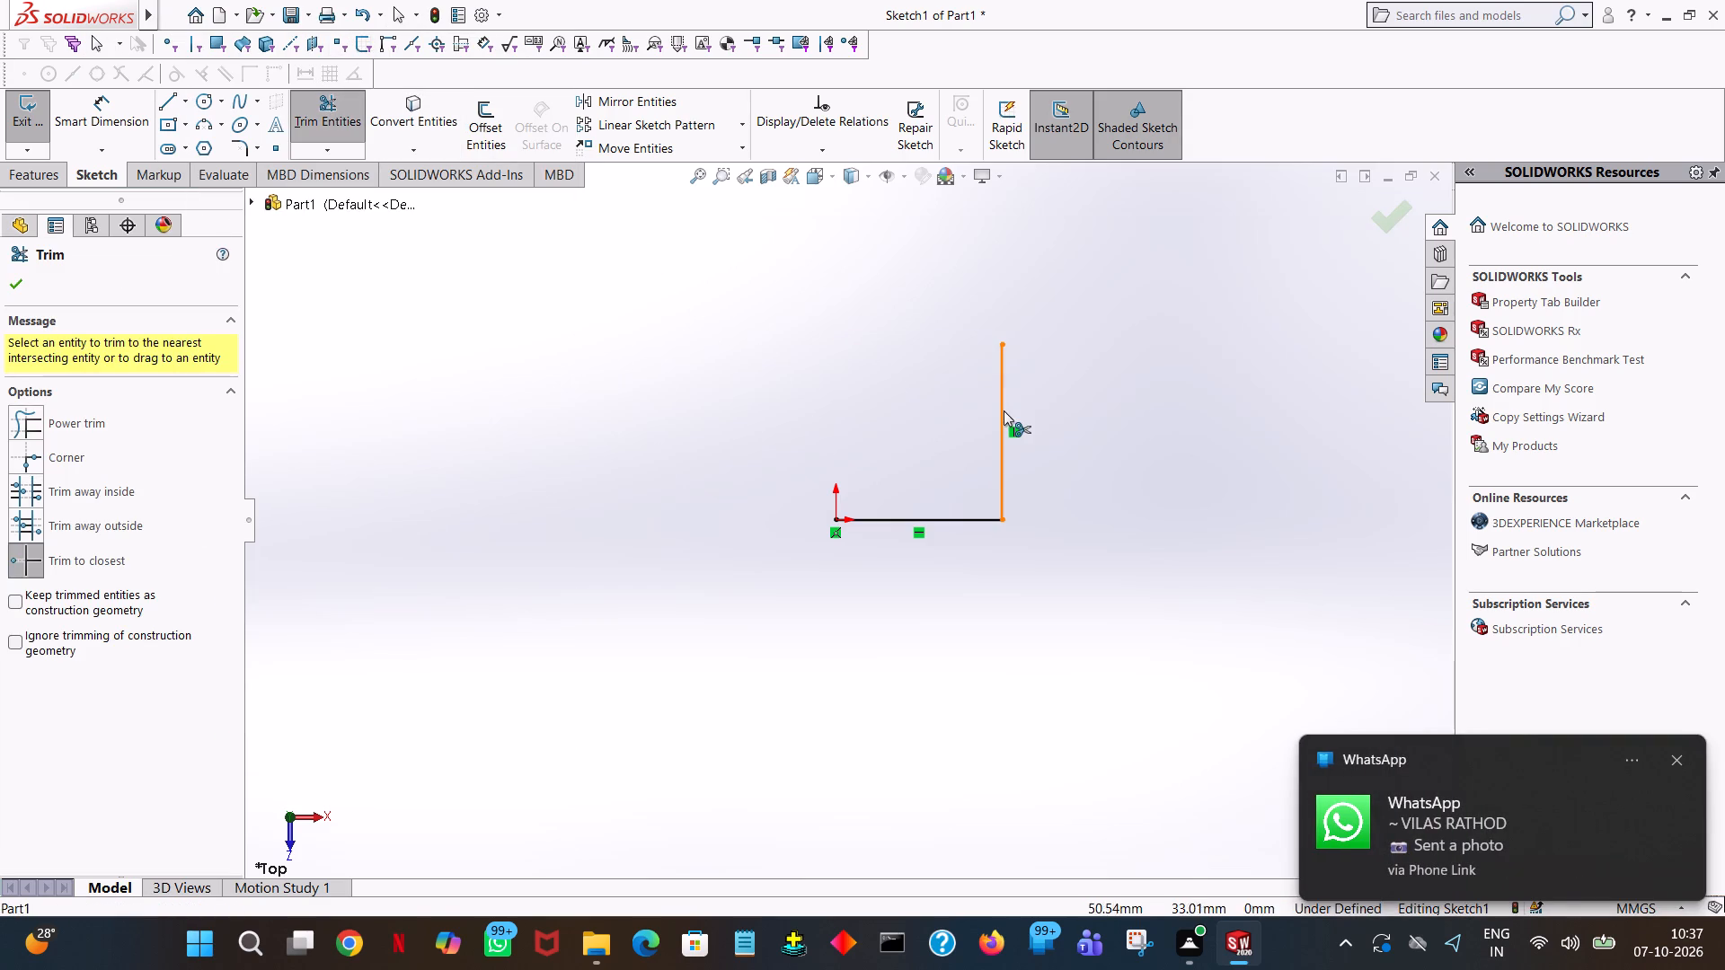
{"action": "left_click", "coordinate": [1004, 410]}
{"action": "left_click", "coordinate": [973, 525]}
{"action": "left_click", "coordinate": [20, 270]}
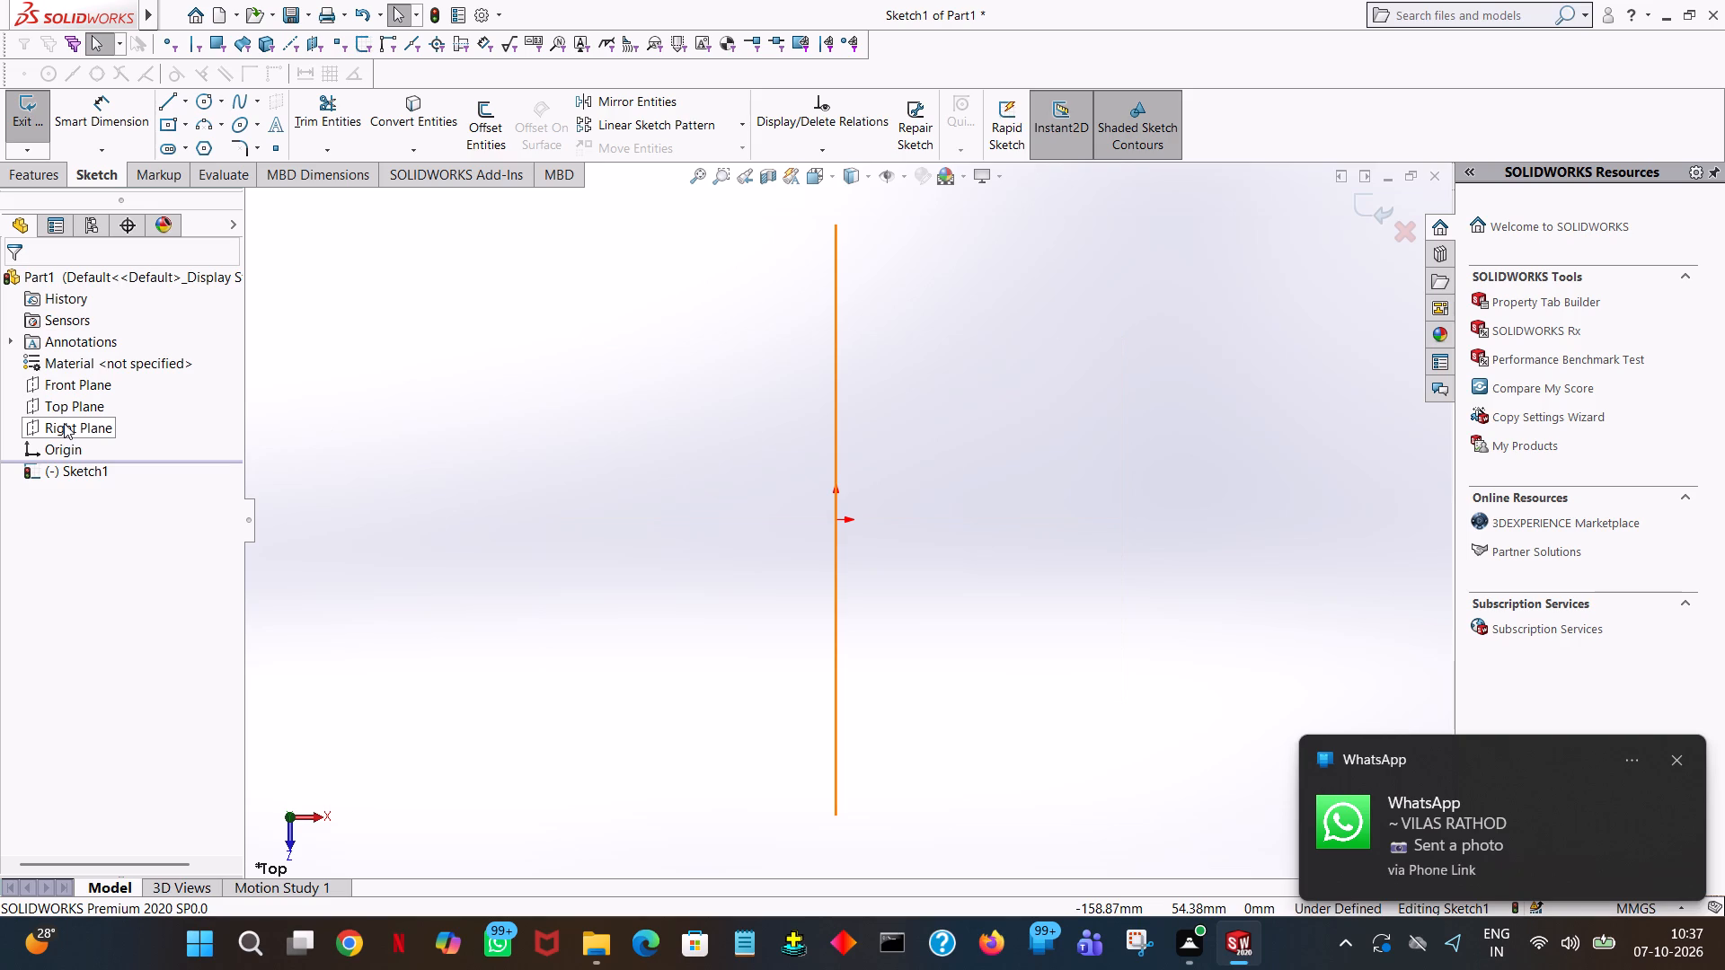
Leave the Top Plane sketch, start one on the Right Plane and draw a 50 mm horizontal line from the origin.
{"action": "left_click", "coordinate": [64, 423]}
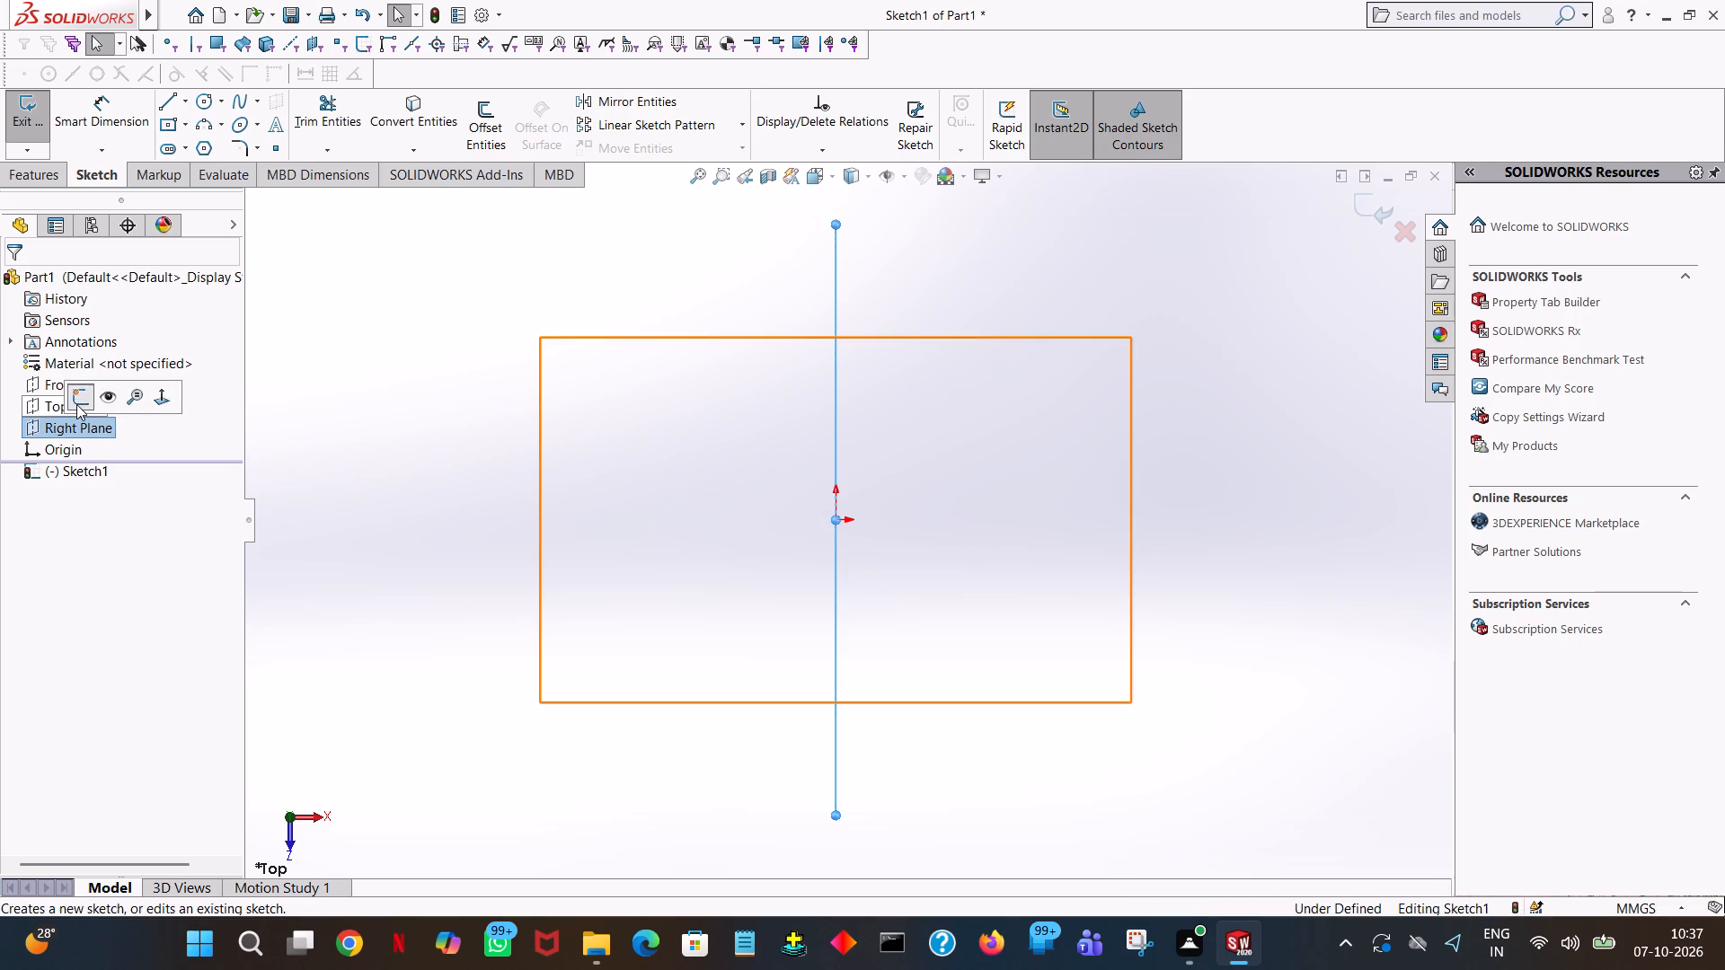
{"action": "left_click", "coordinate": [77, 404]}
{"action": "left_click", "coordinate": [73, 419]}
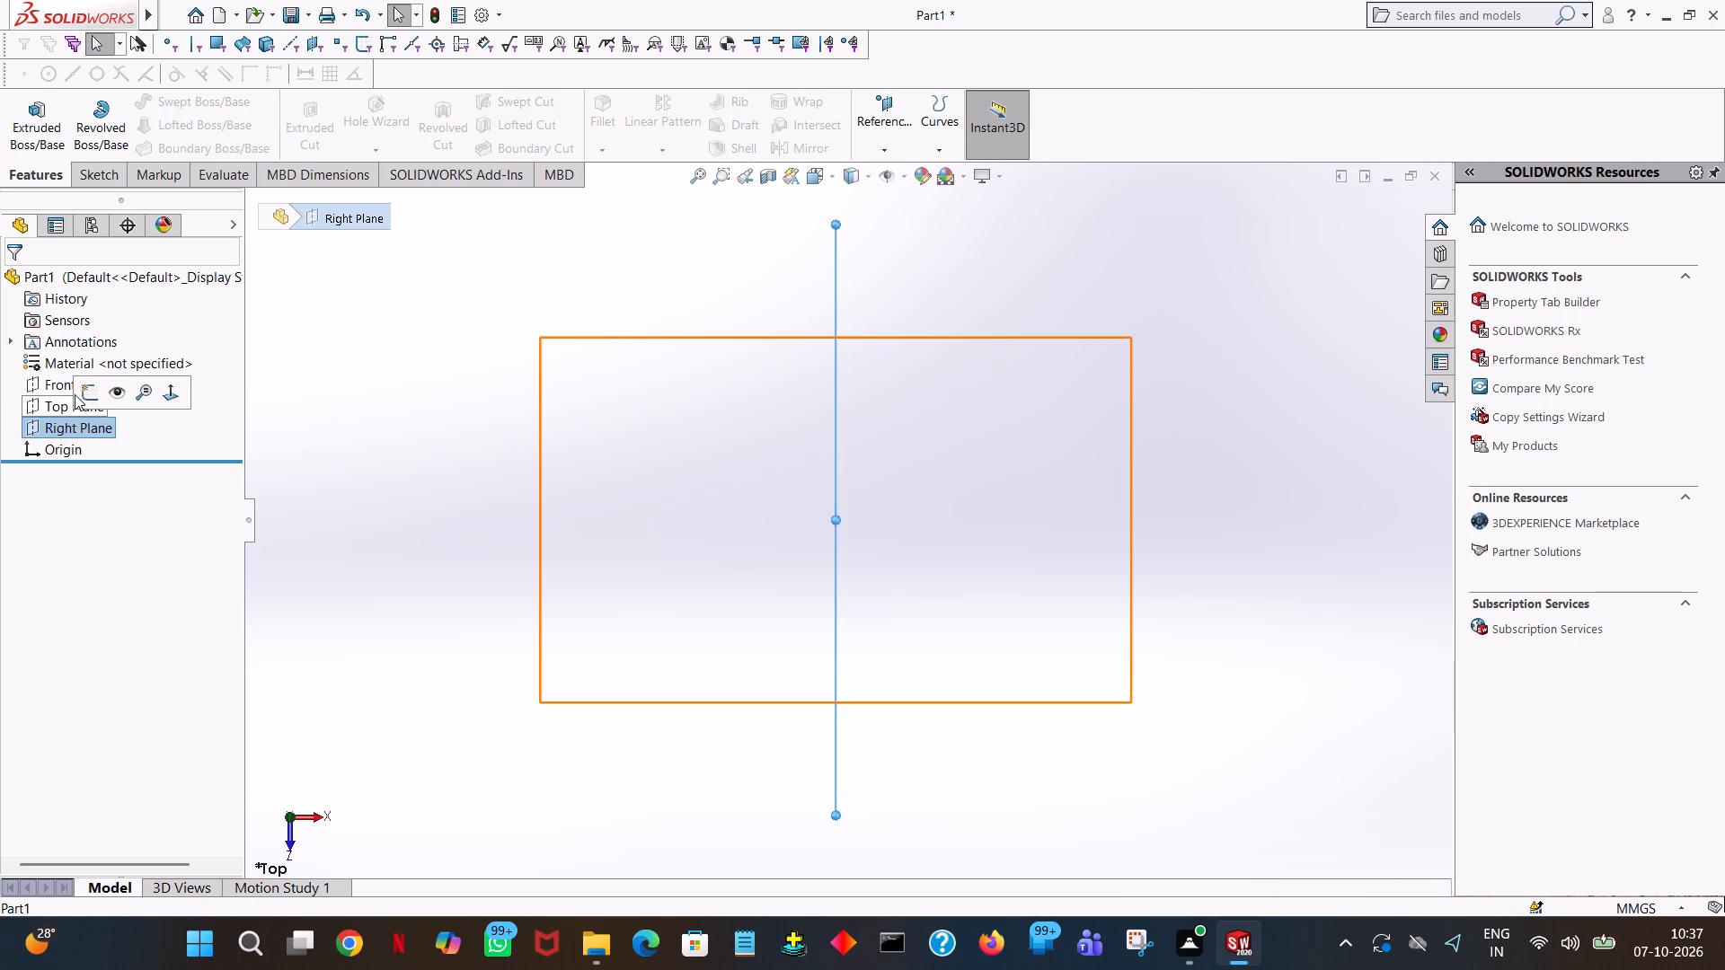
{"action": "left_click", "coordinate": [90, 395]}
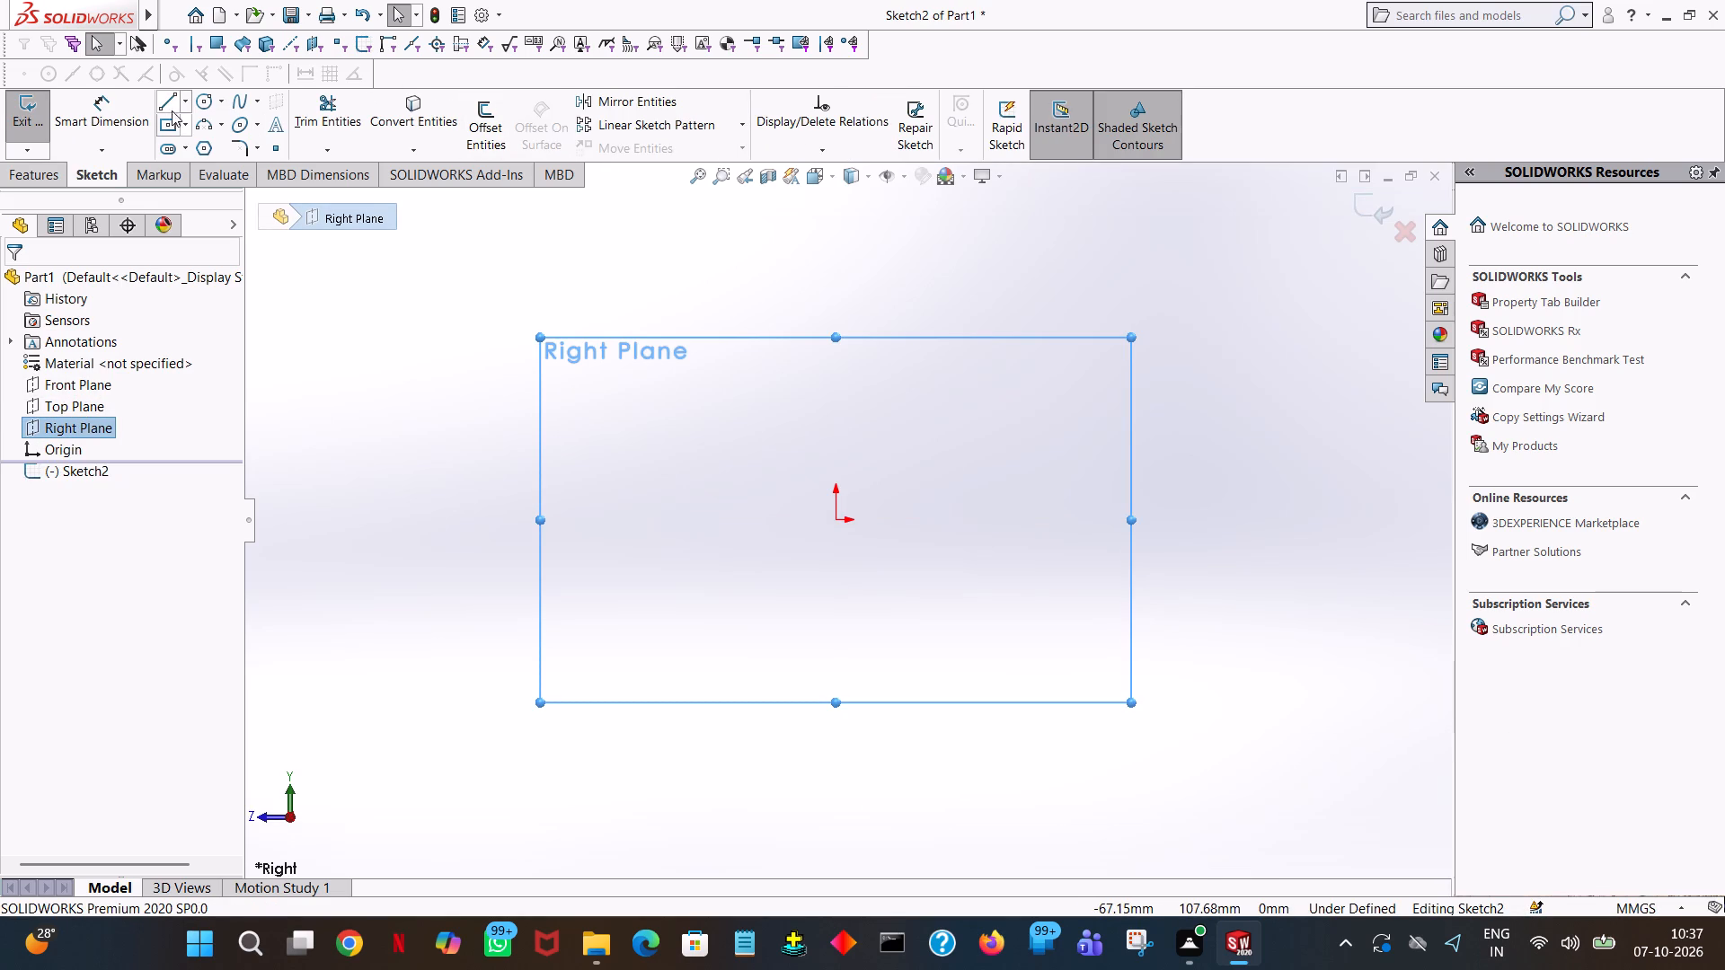
{"action": "left_click", "coordinate": [164, 104]}
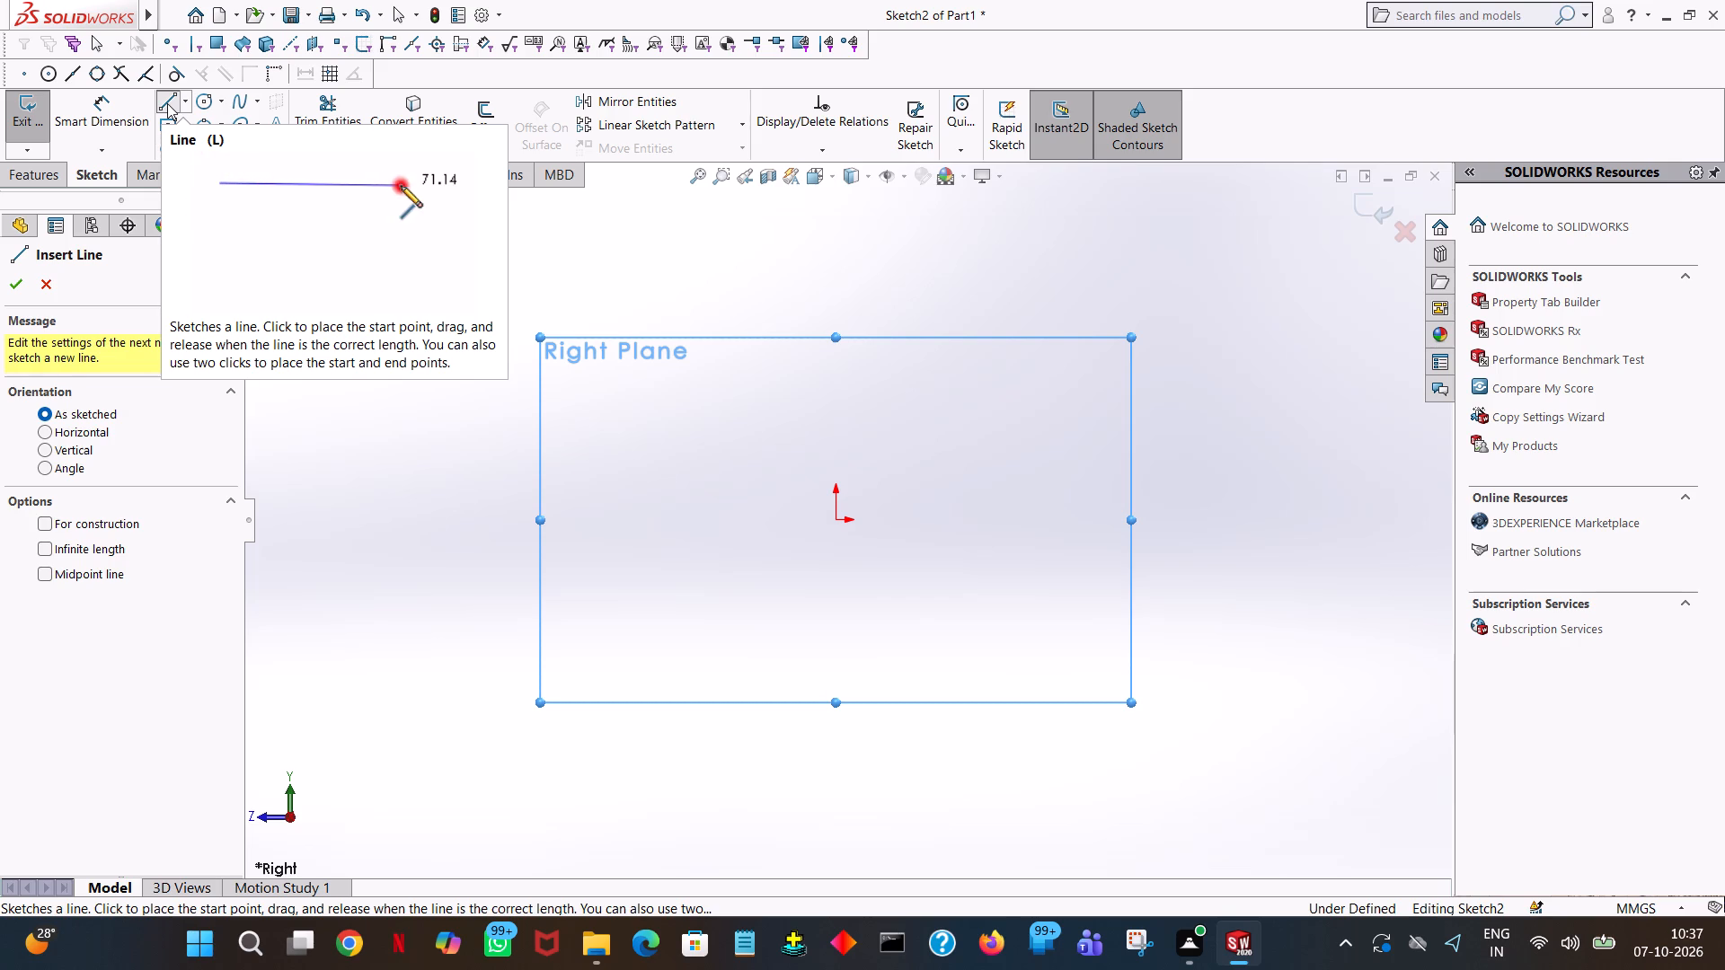
{"action": "left_click", "coordinate": [833, 520]}
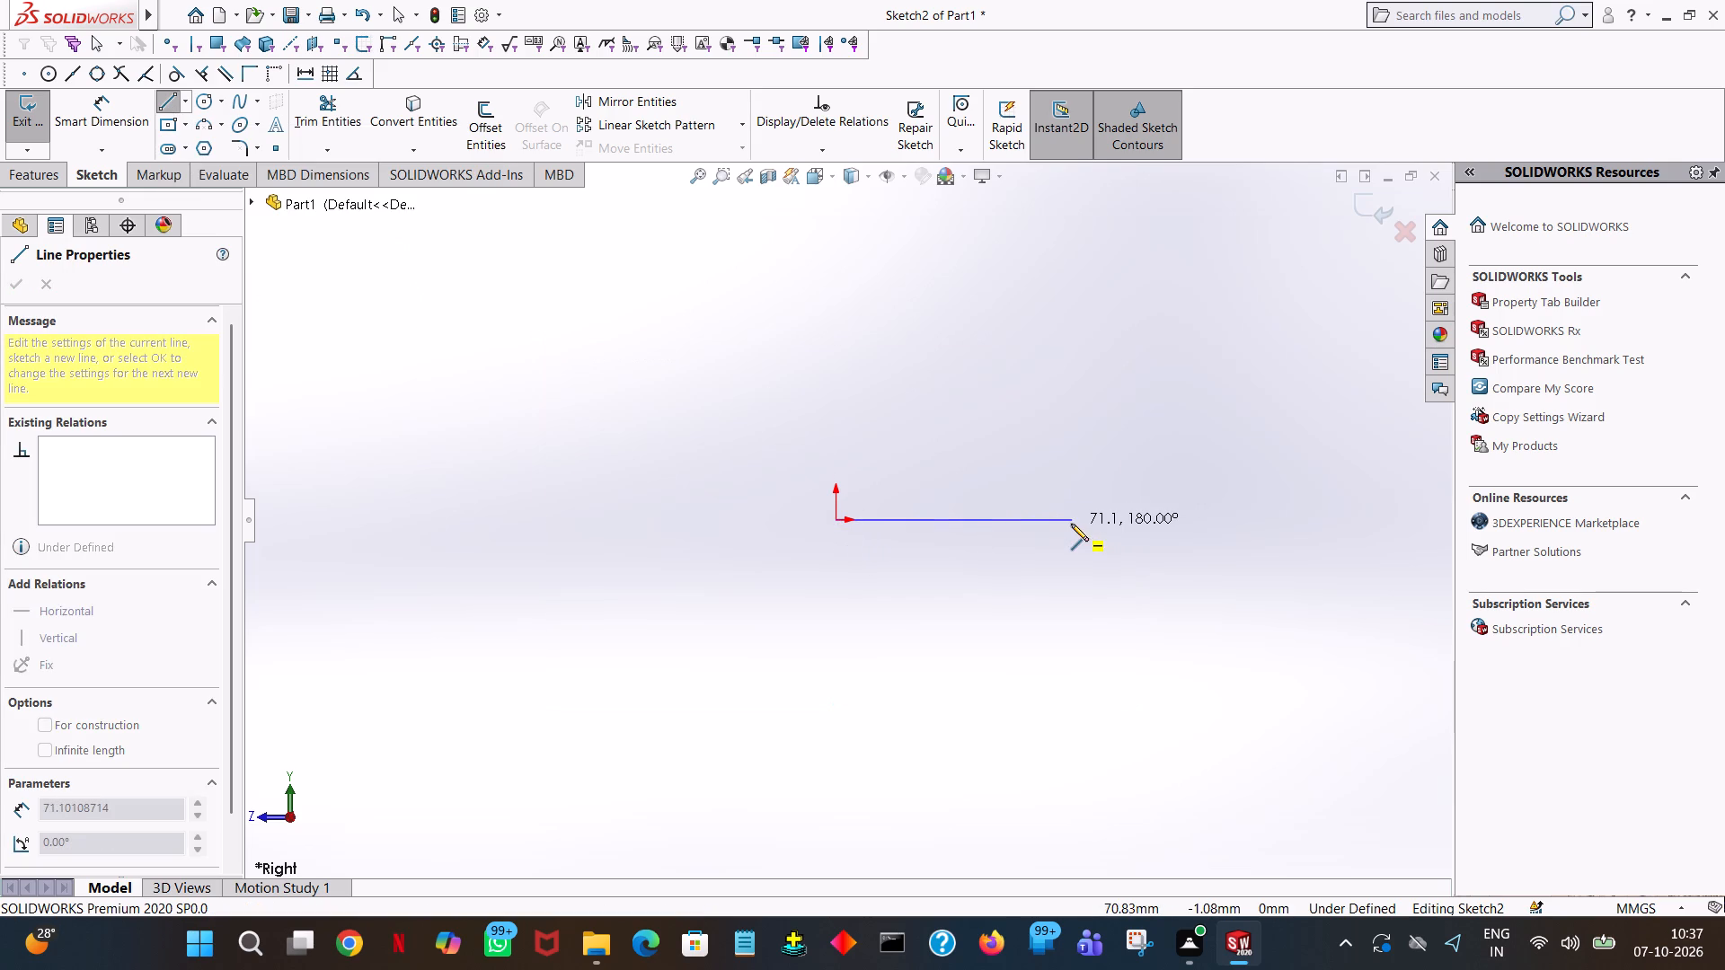
{"action": "left_click", "coordinate": [1071, 524]}
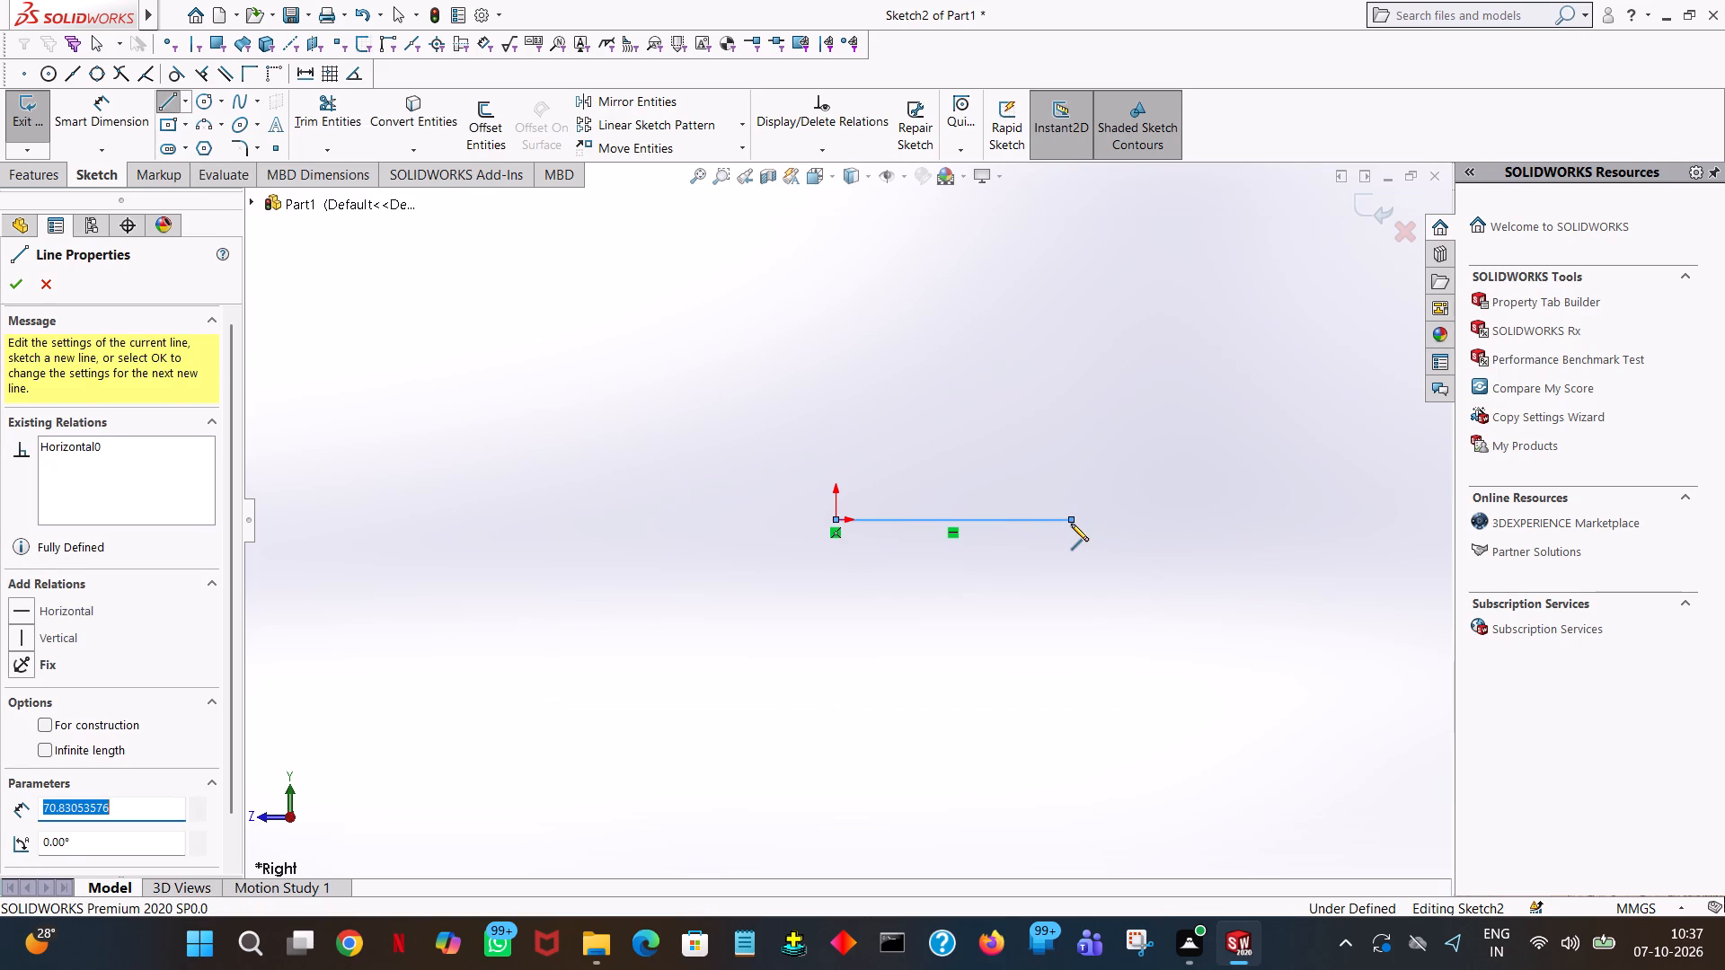
{"action": "type", "text": "50"}
{"action": "key", "text": "Return"}
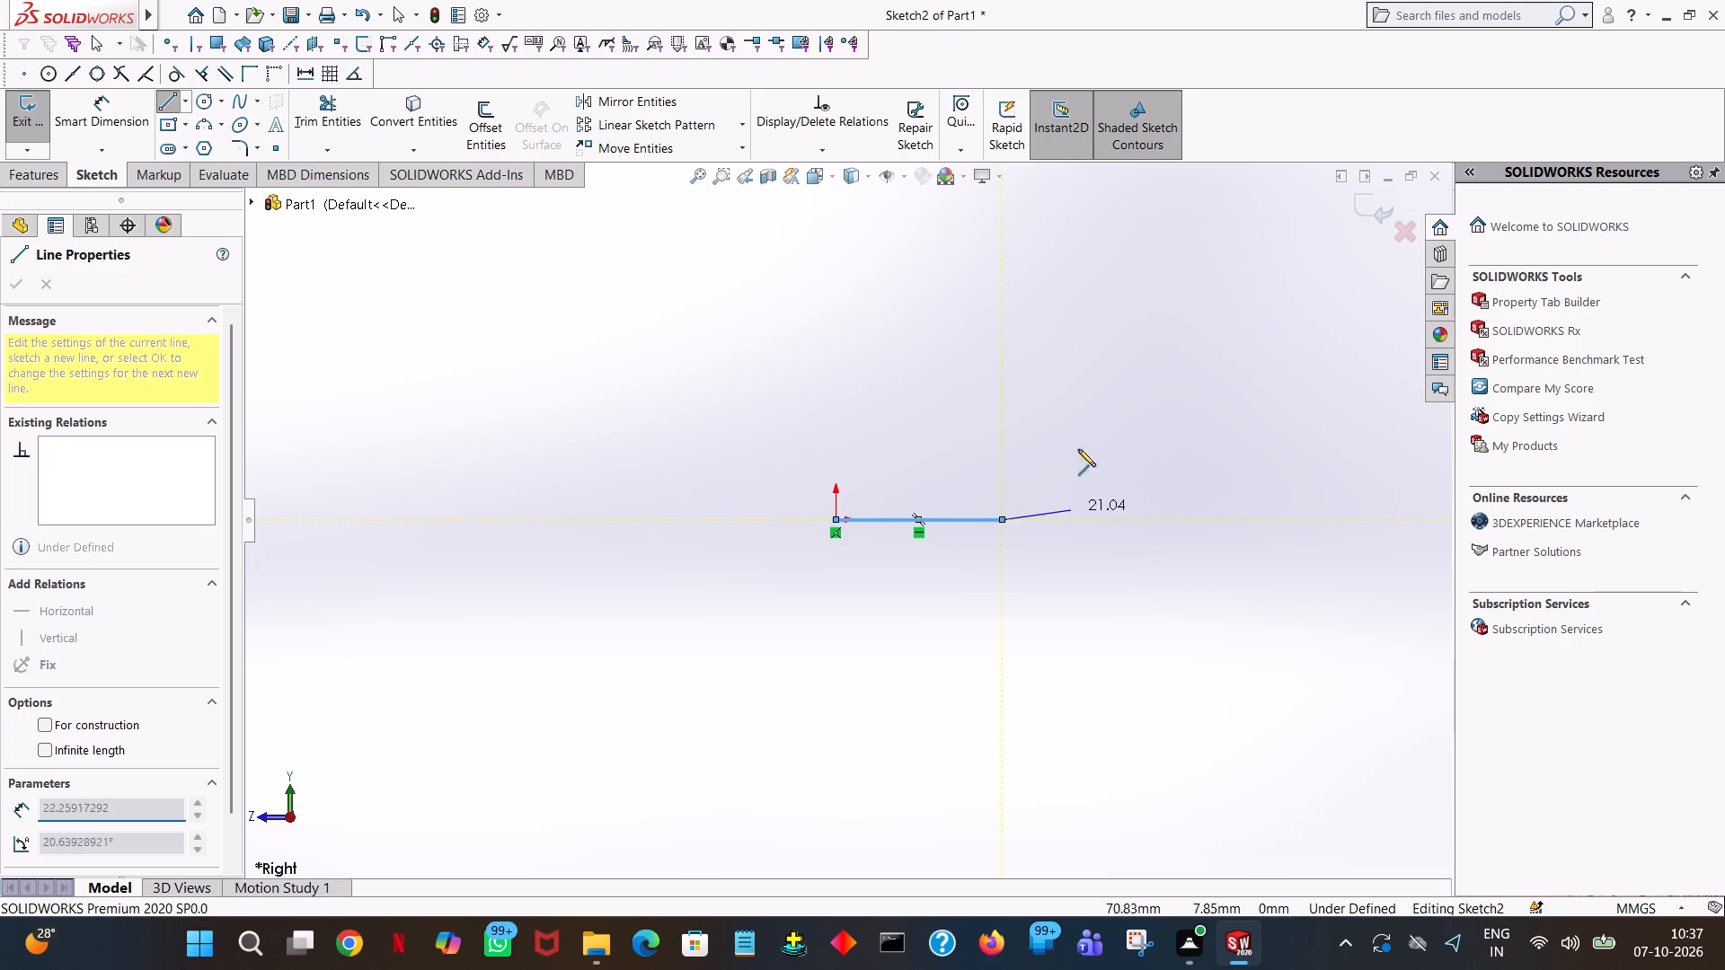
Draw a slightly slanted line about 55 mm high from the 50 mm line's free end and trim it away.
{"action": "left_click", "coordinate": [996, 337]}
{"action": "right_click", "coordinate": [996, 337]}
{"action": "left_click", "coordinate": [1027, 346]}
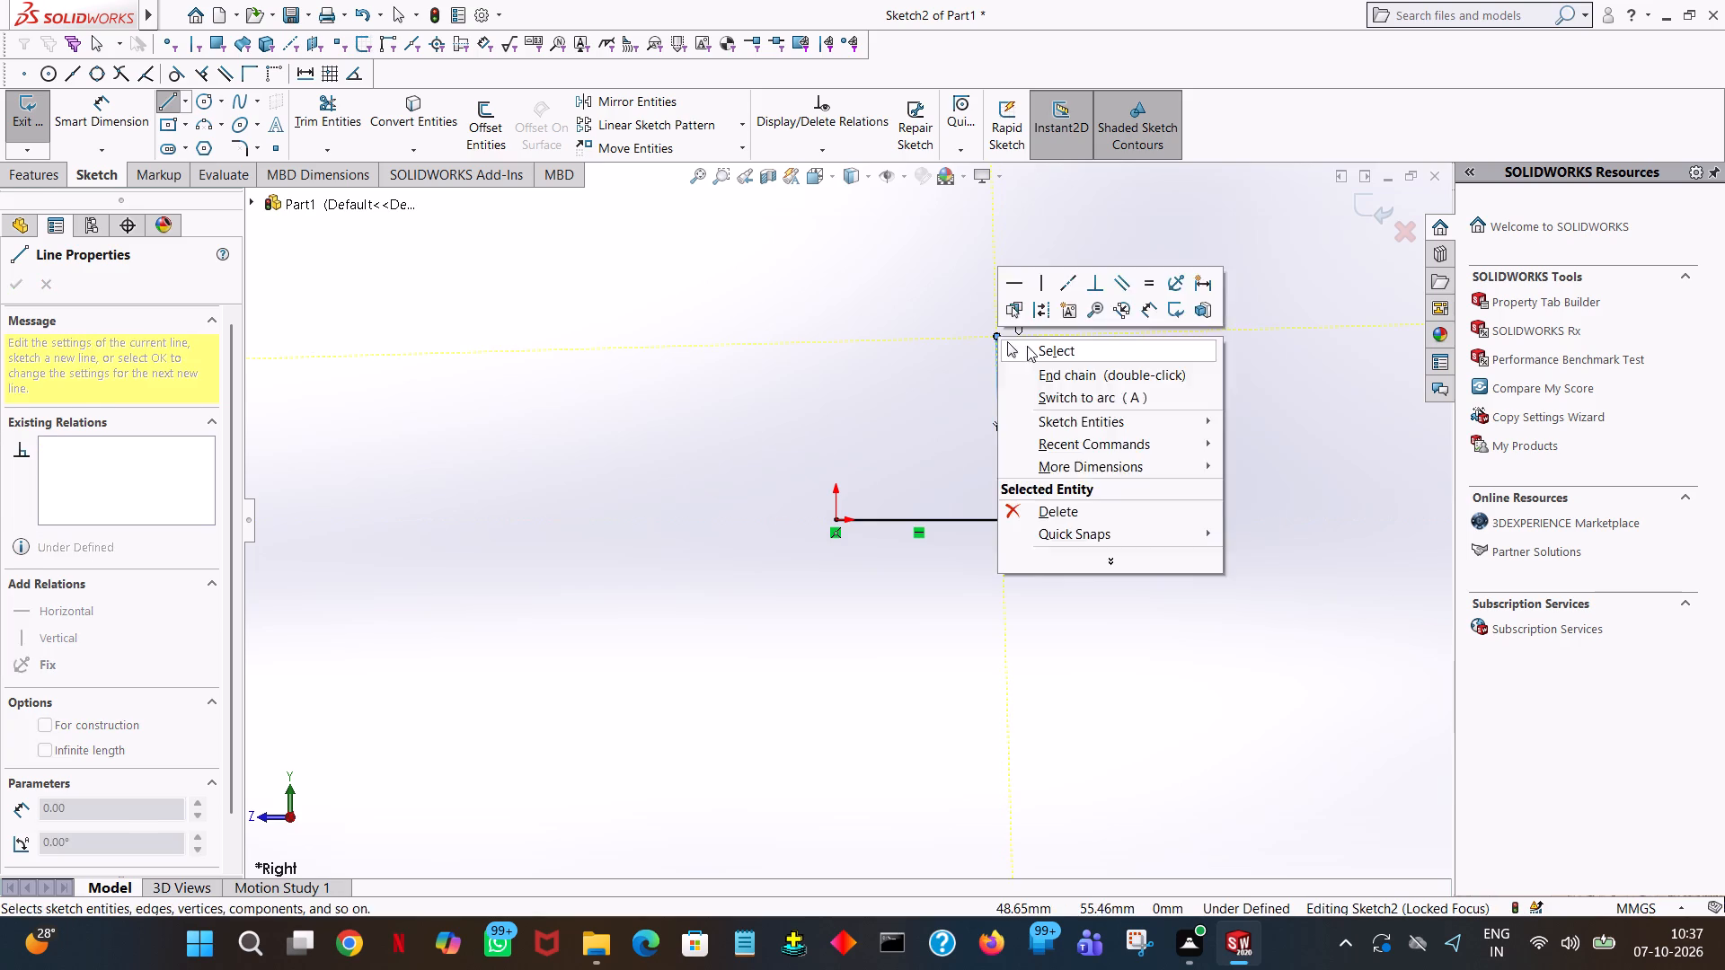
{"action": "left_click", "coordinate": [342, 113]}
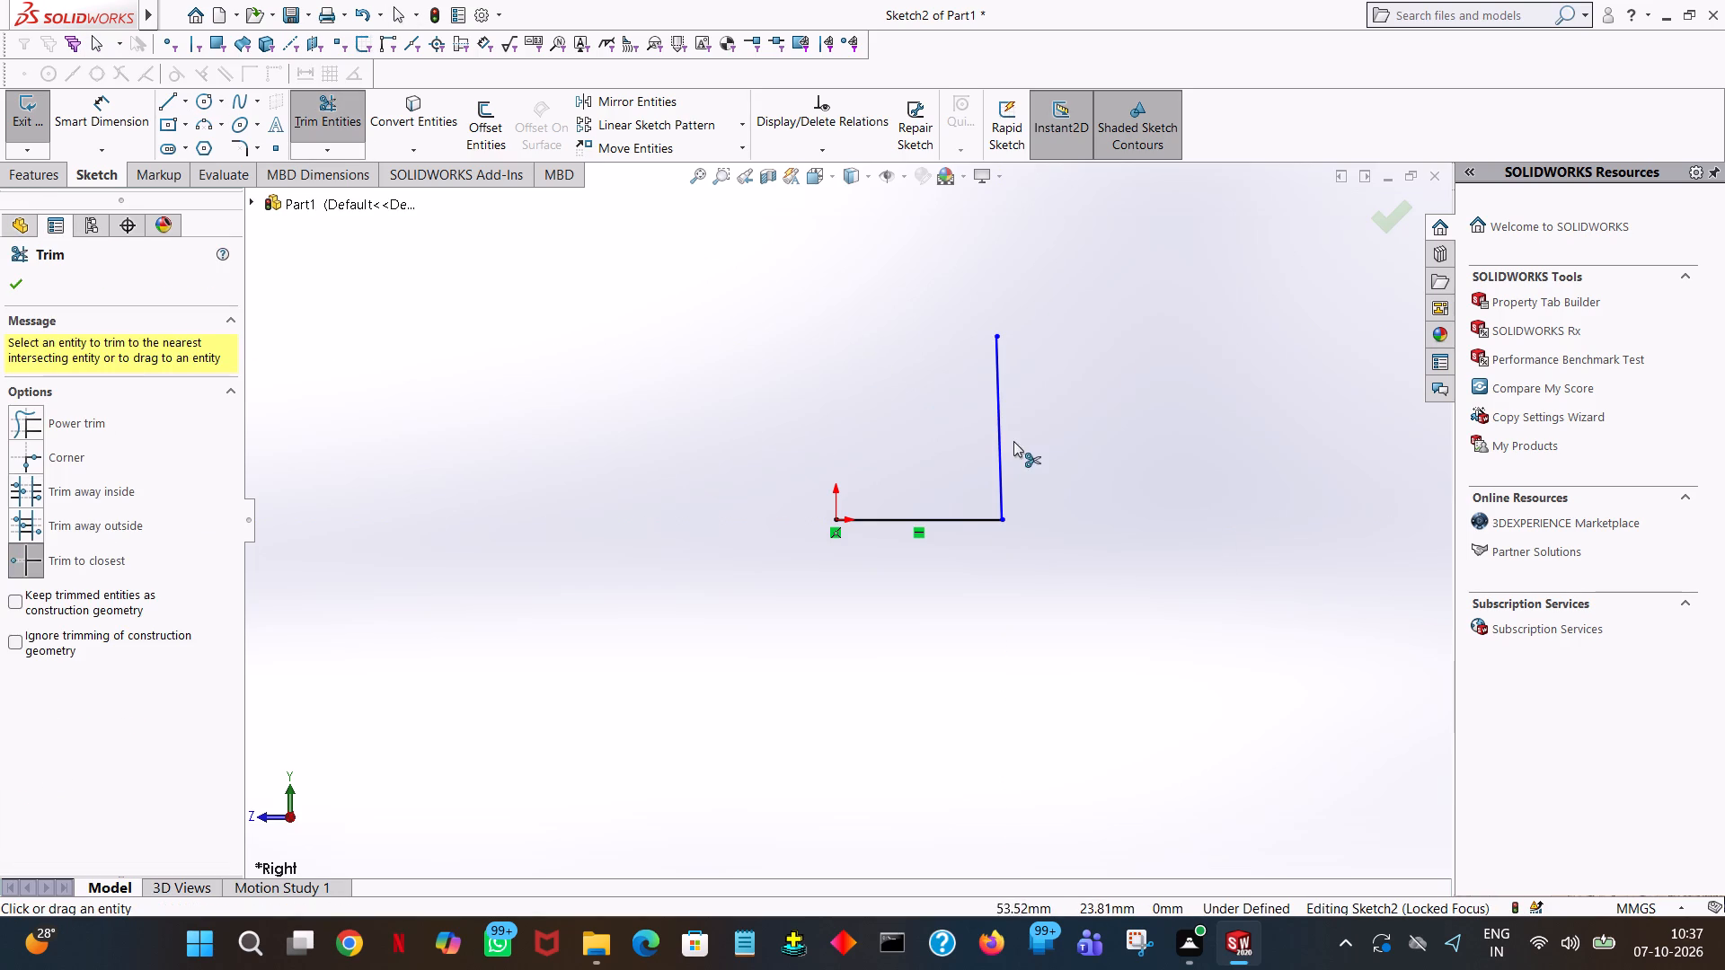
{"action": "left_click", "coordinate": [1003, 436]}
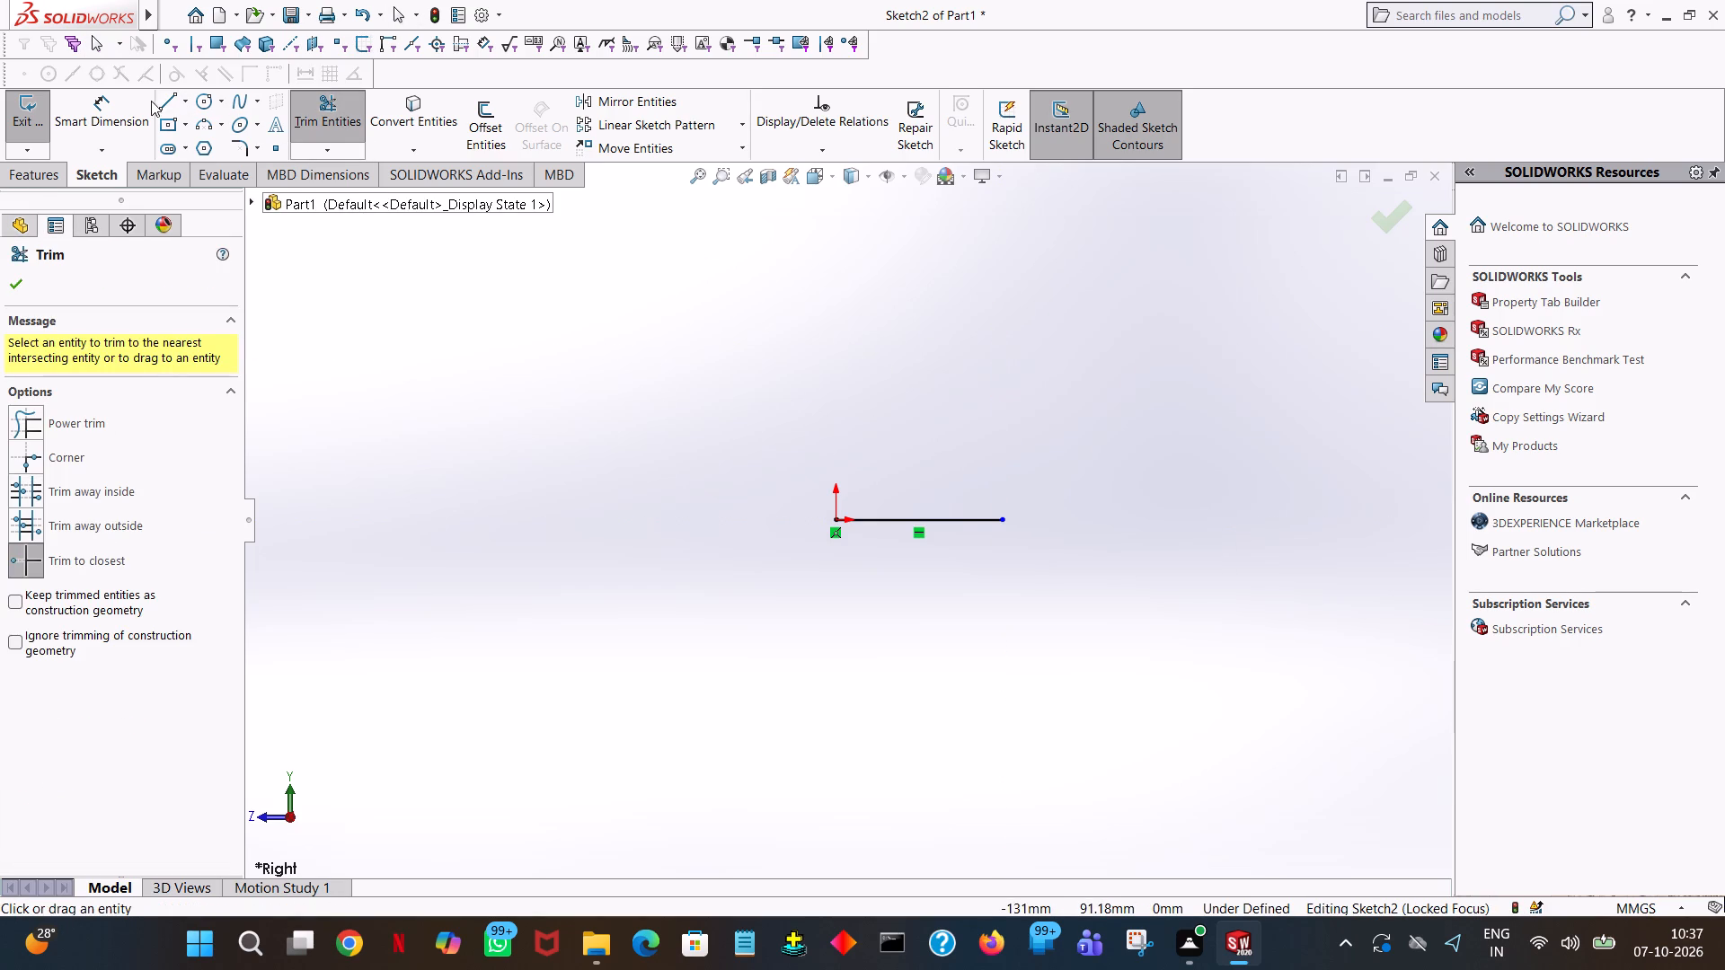
Draw a vertical line up from the 50 mm line's free end and set its length to 106/2 mm.
{"action": "left_click", "coordinate": [160, 97]}
{"action": "left_click", "coordinate": [1005, 523]}
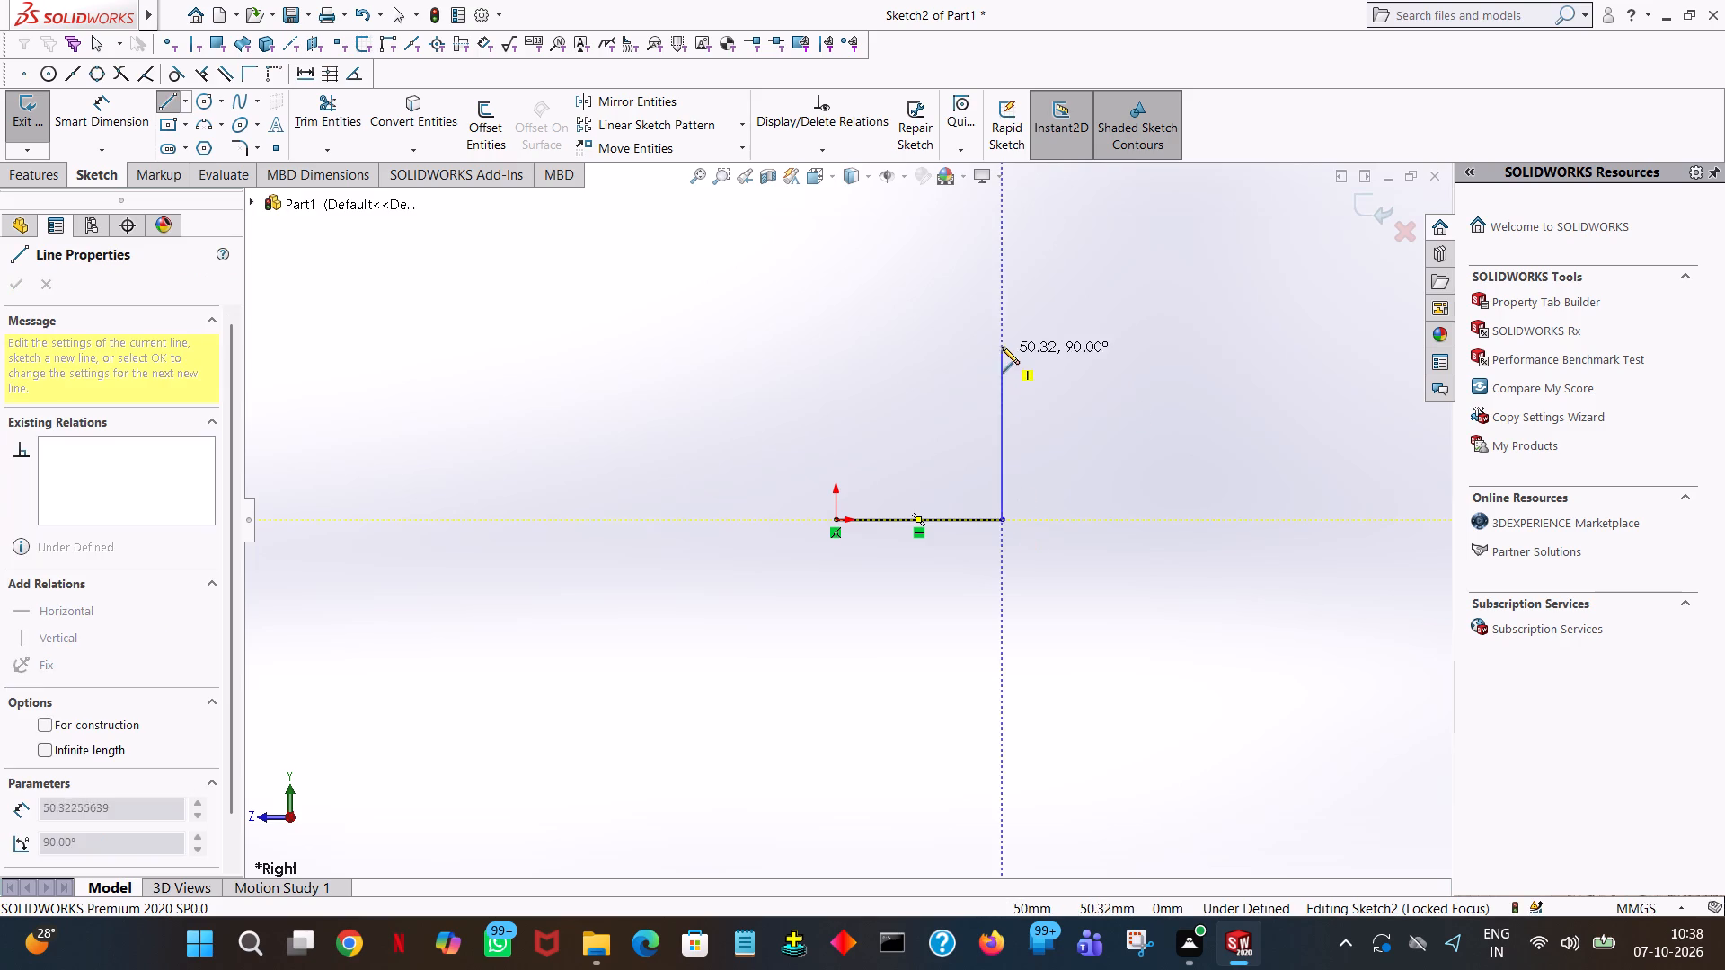
{"action": "left_click", "coordinate": [1003, 304]}
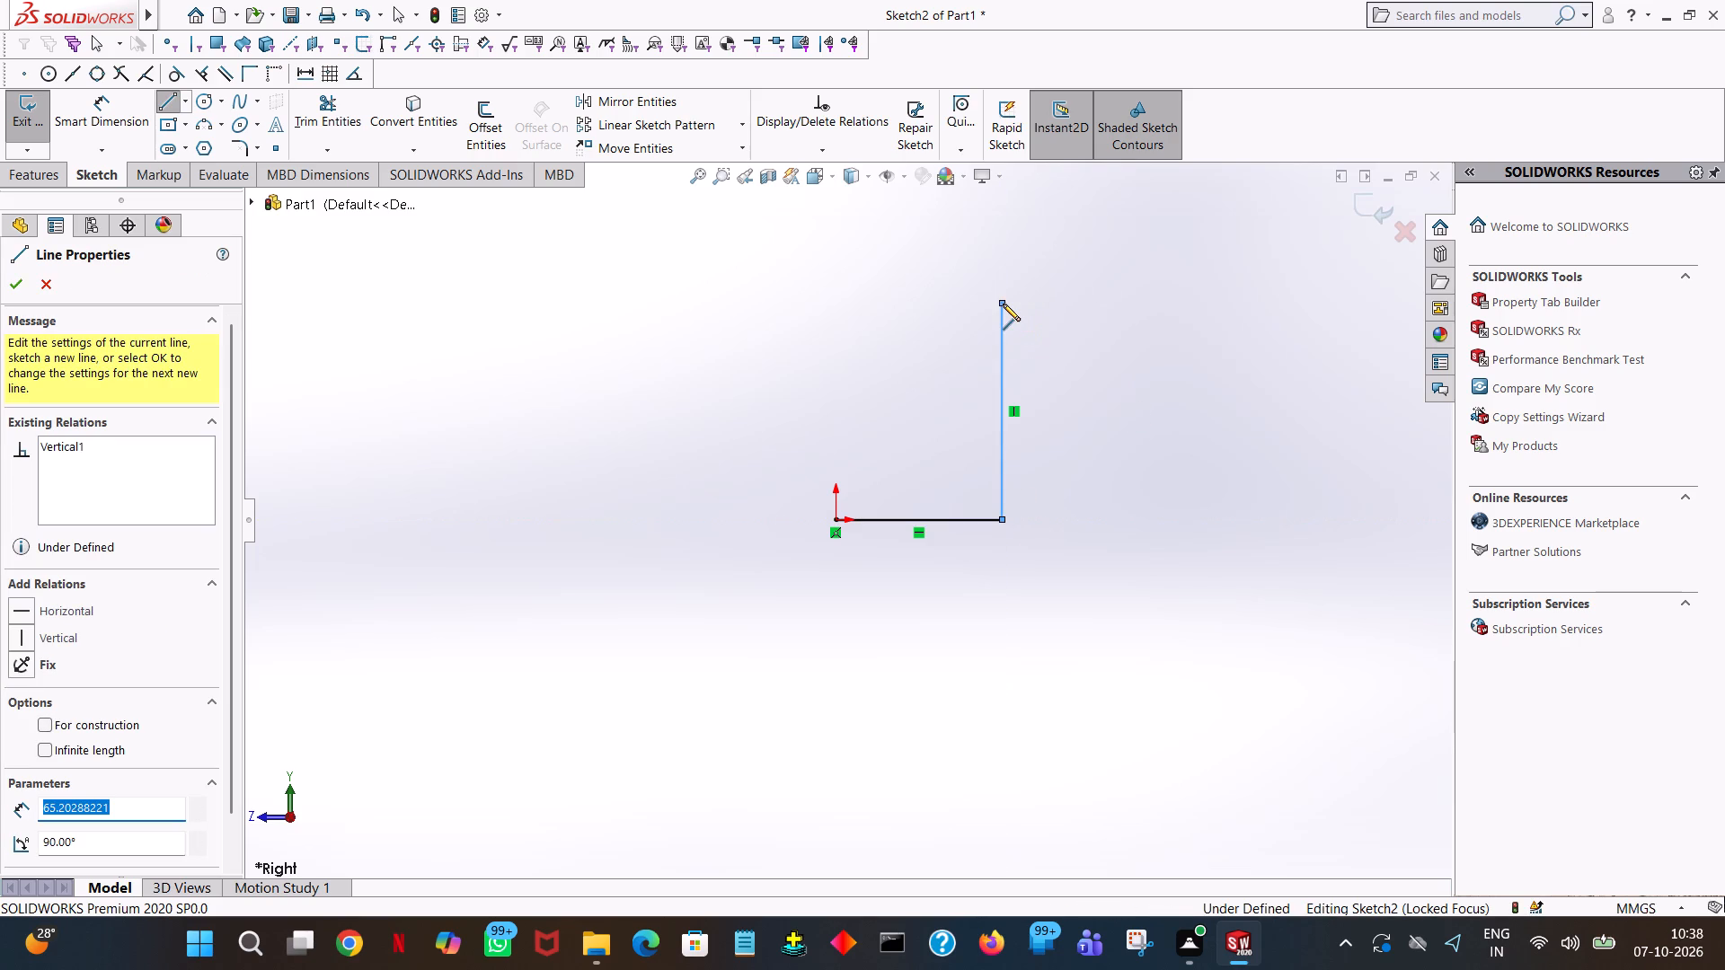
{"action": "type", "text": "106/2"}
{"action": "key", "text": "Return"}
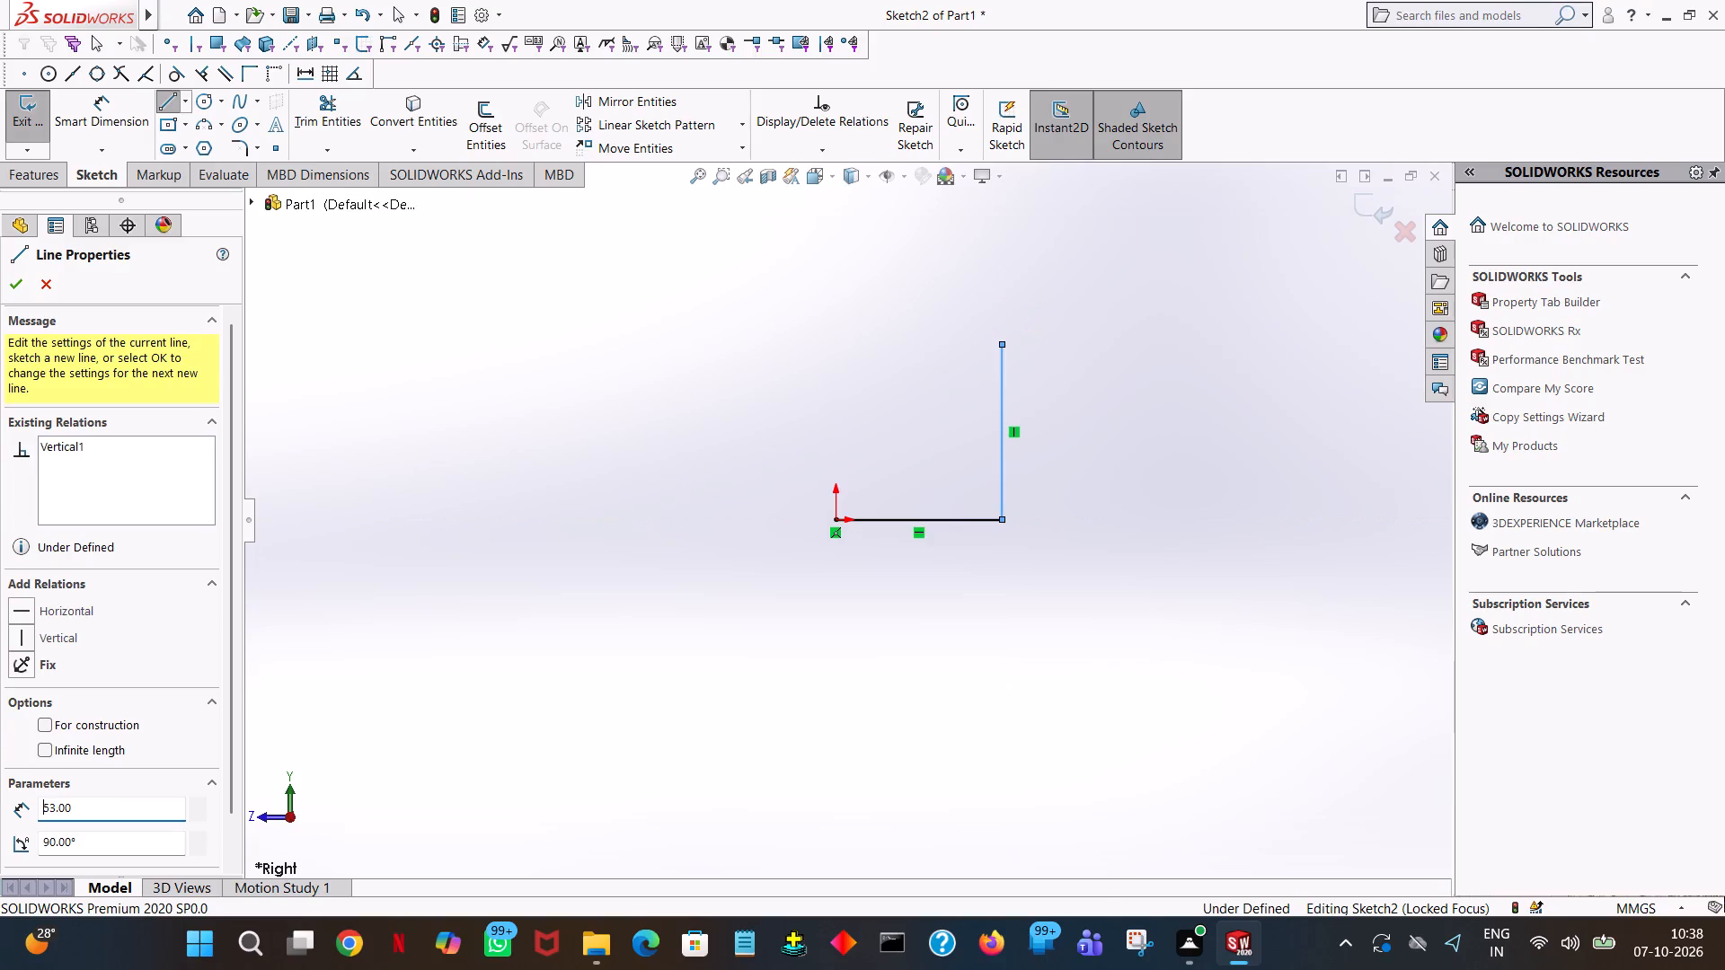
Draw a 100 mm horizontal line from the vertical line's upper end back past the origin.
{"action": "left_click", "coordinate": [579, 347]}
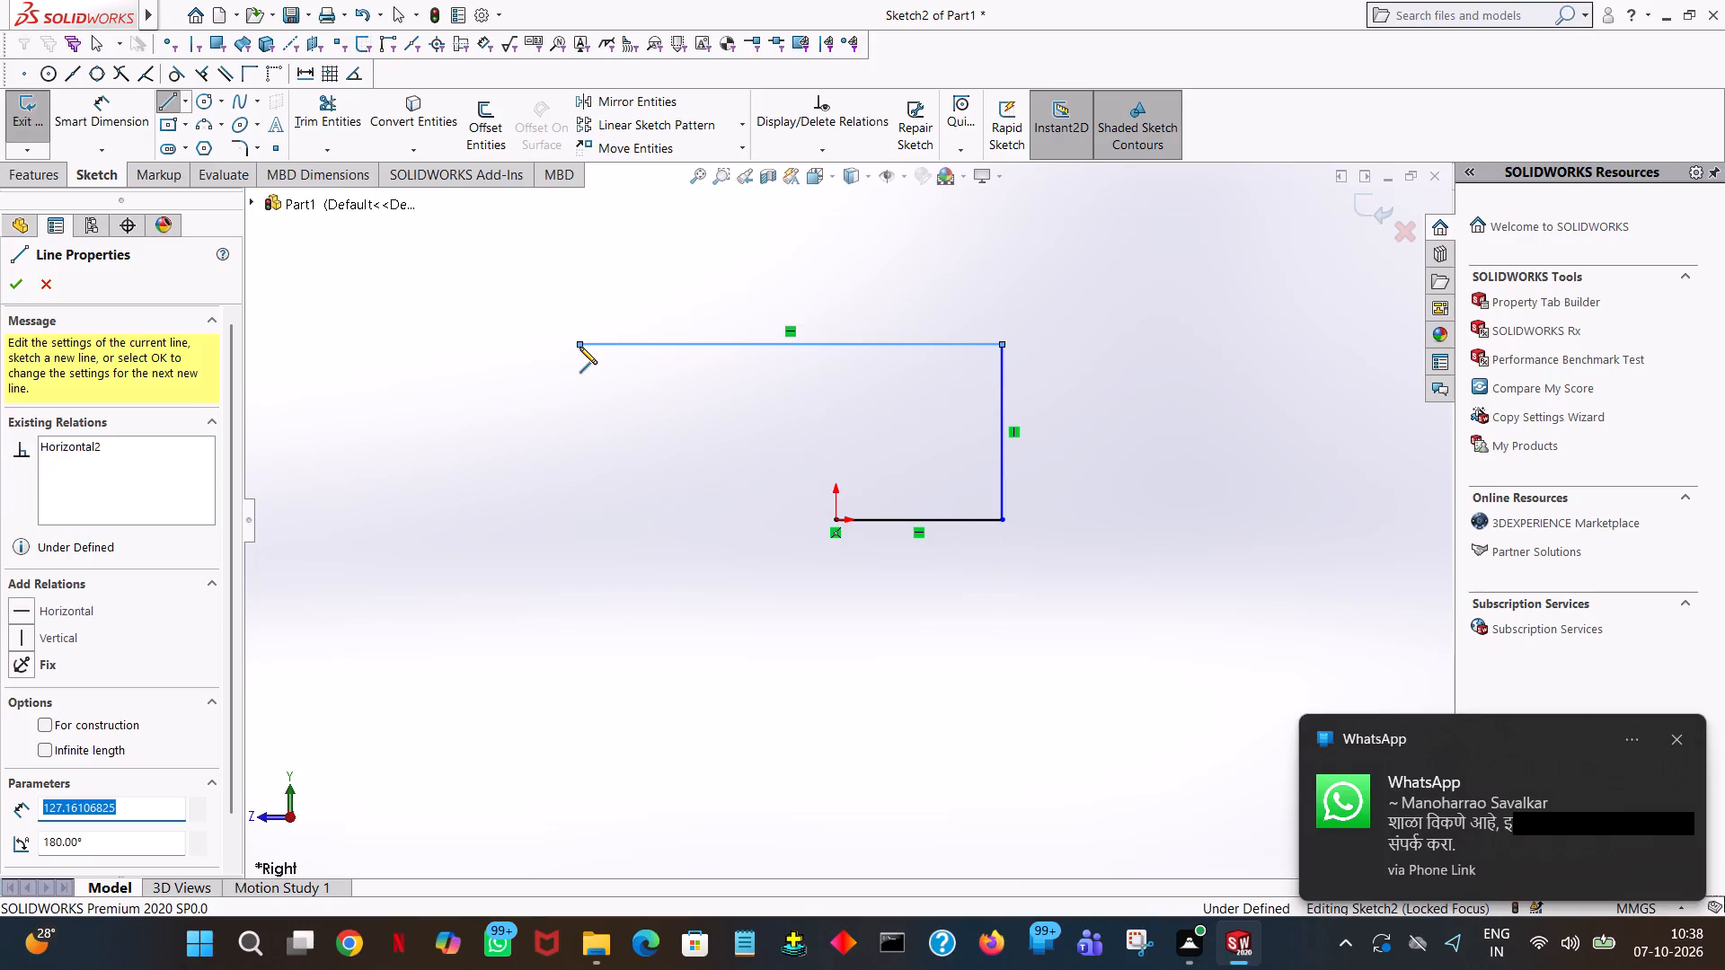
{"action": "type", "text": "100"}
{"action": "key", "text": "Return"}
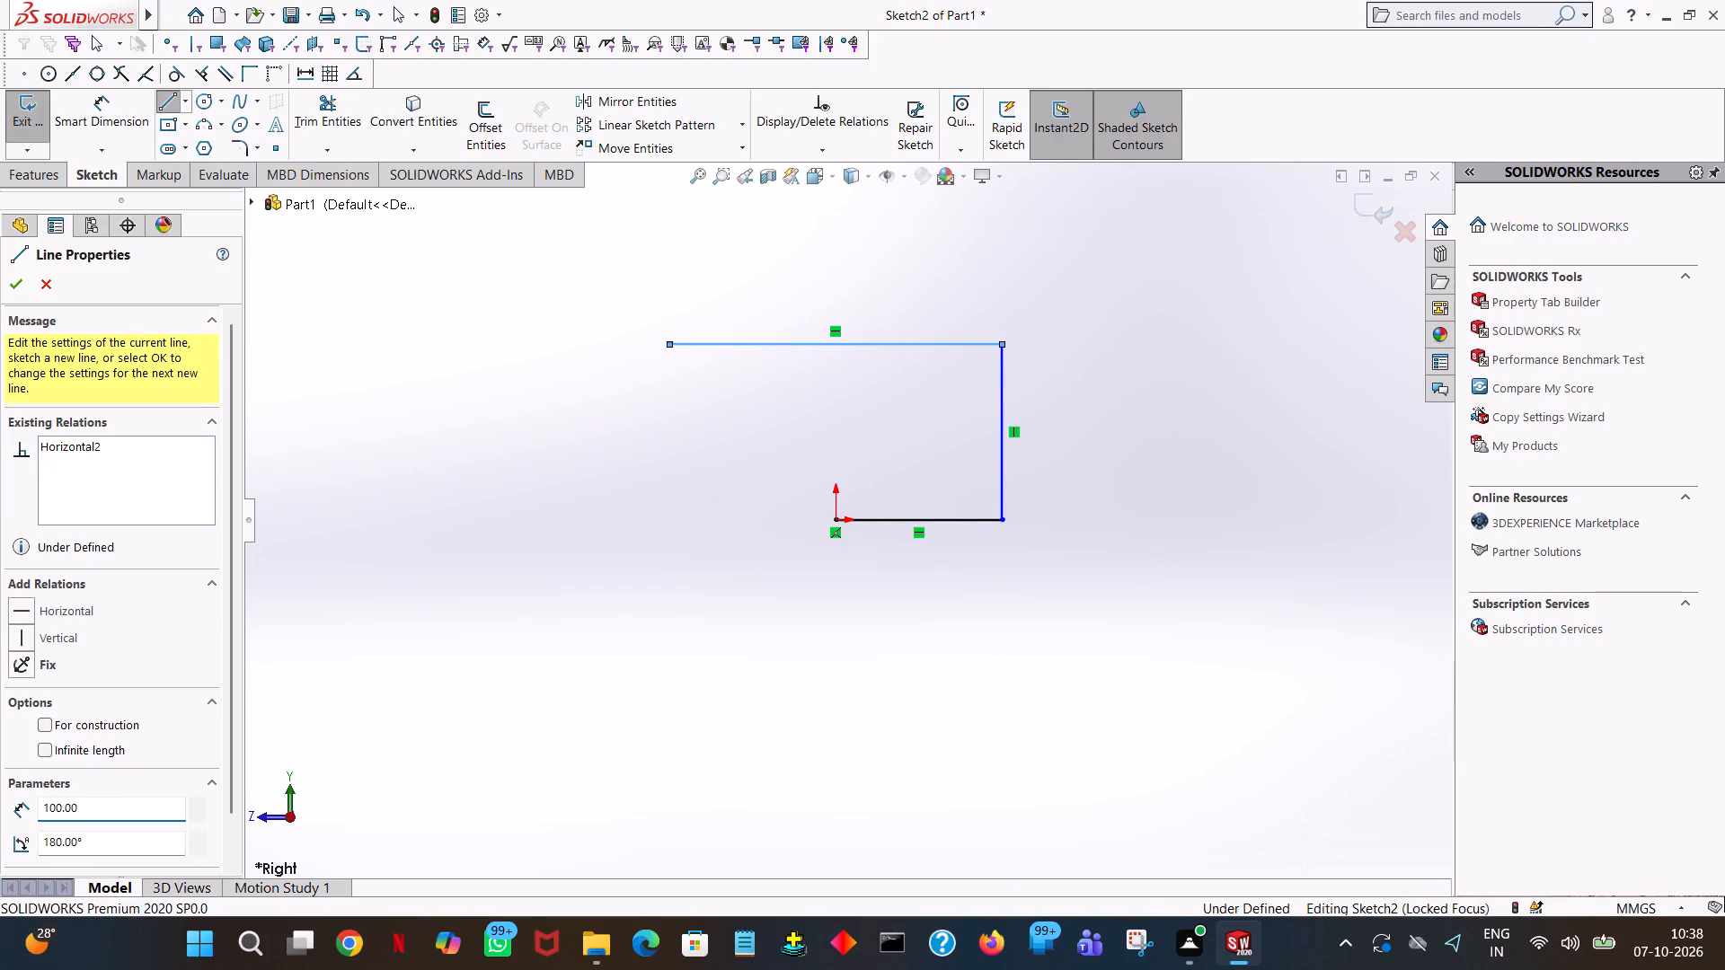
Draw a vertical line down from the 100 mm line's far end and set its length to 106 mm.
{"action": "left_click", "coordinate": [671, 648]}
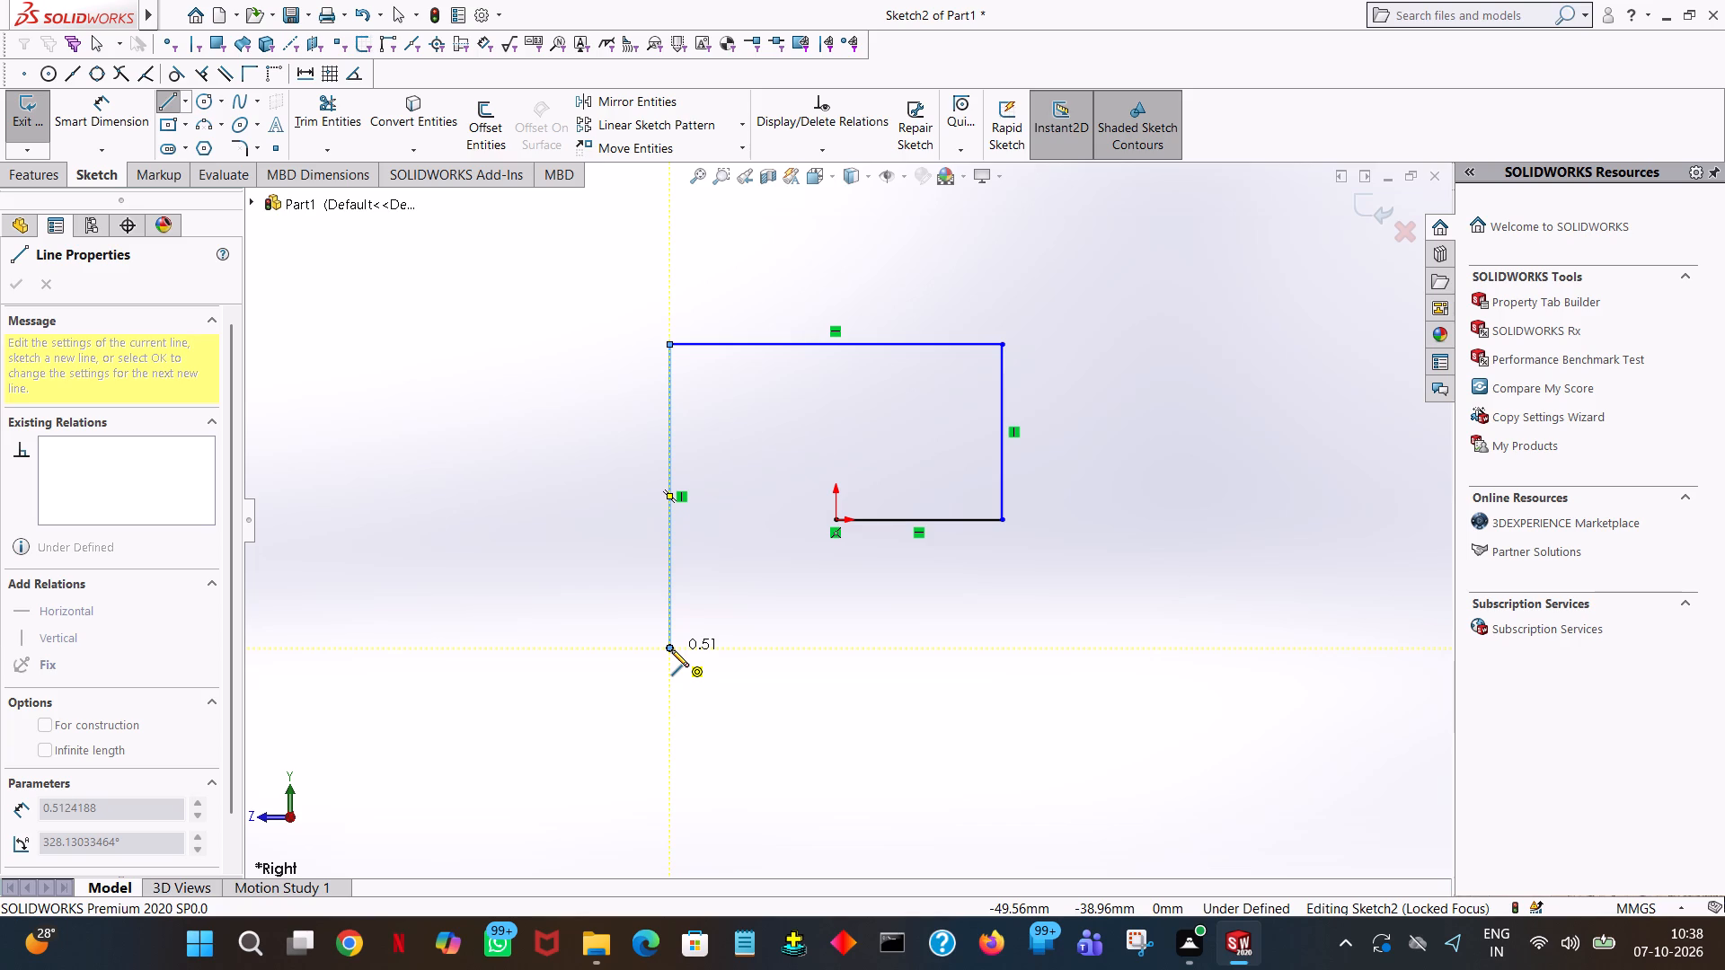
{"action": "right_click", "coordinate": [671, 649]}
{"action": "left_click", "coordinate": [711, 661]}
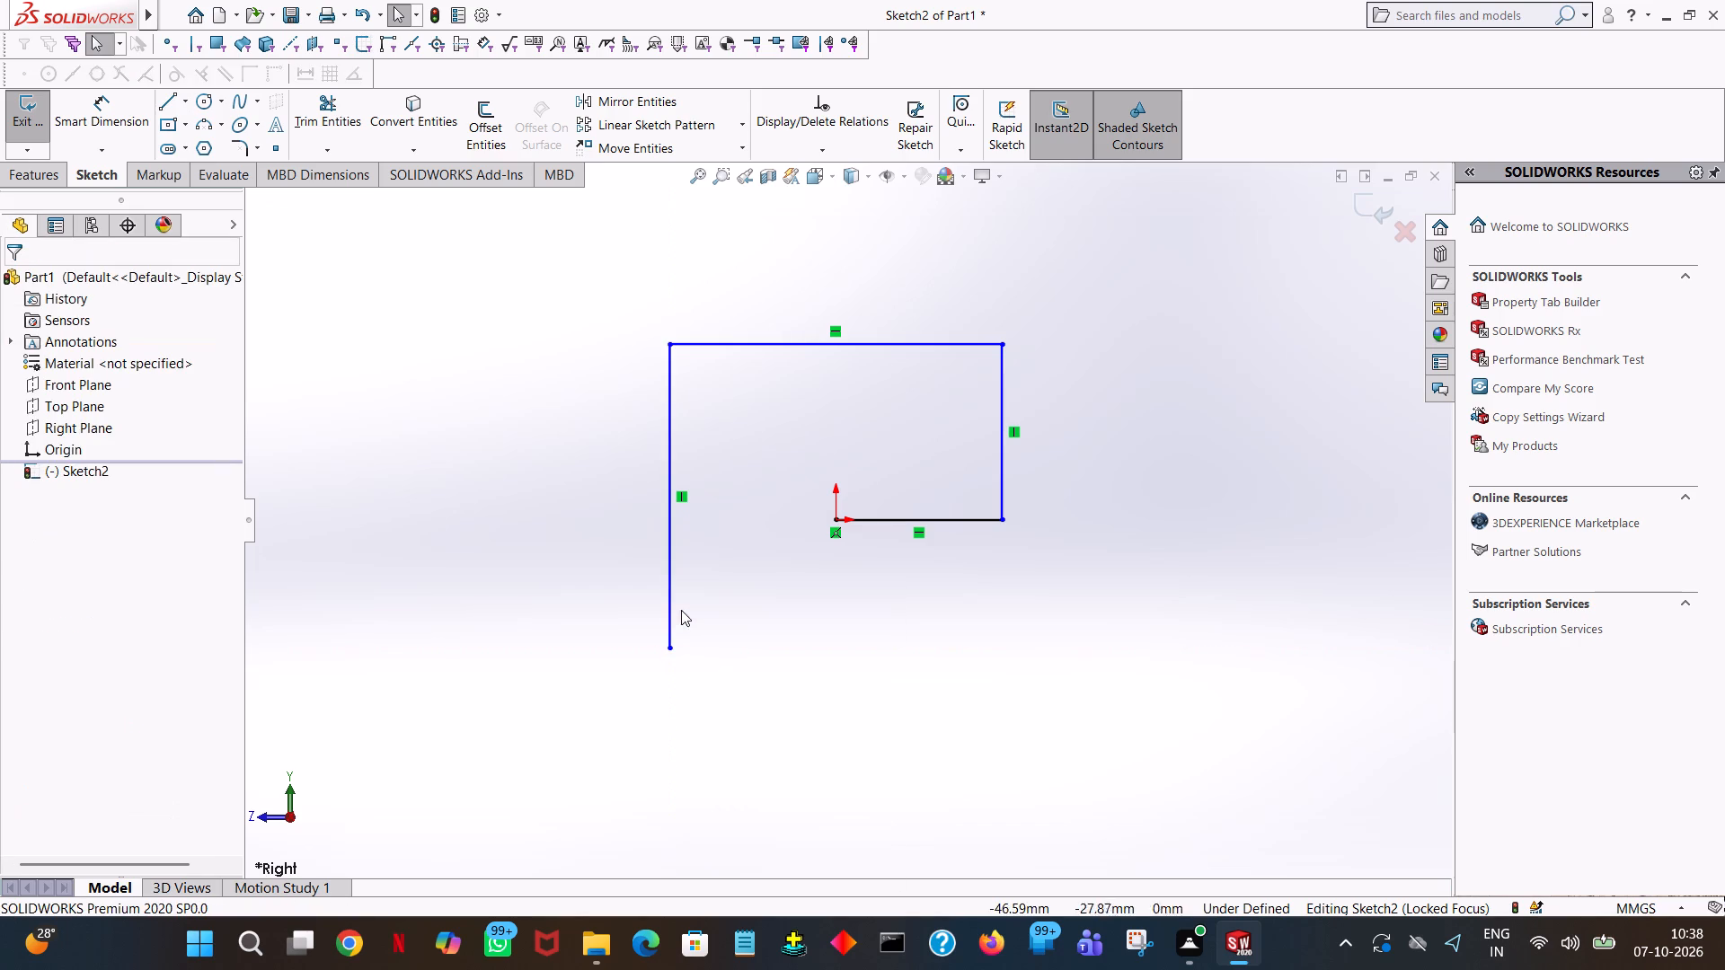
{"action": "left_click", "coordinate": [671, 583]}
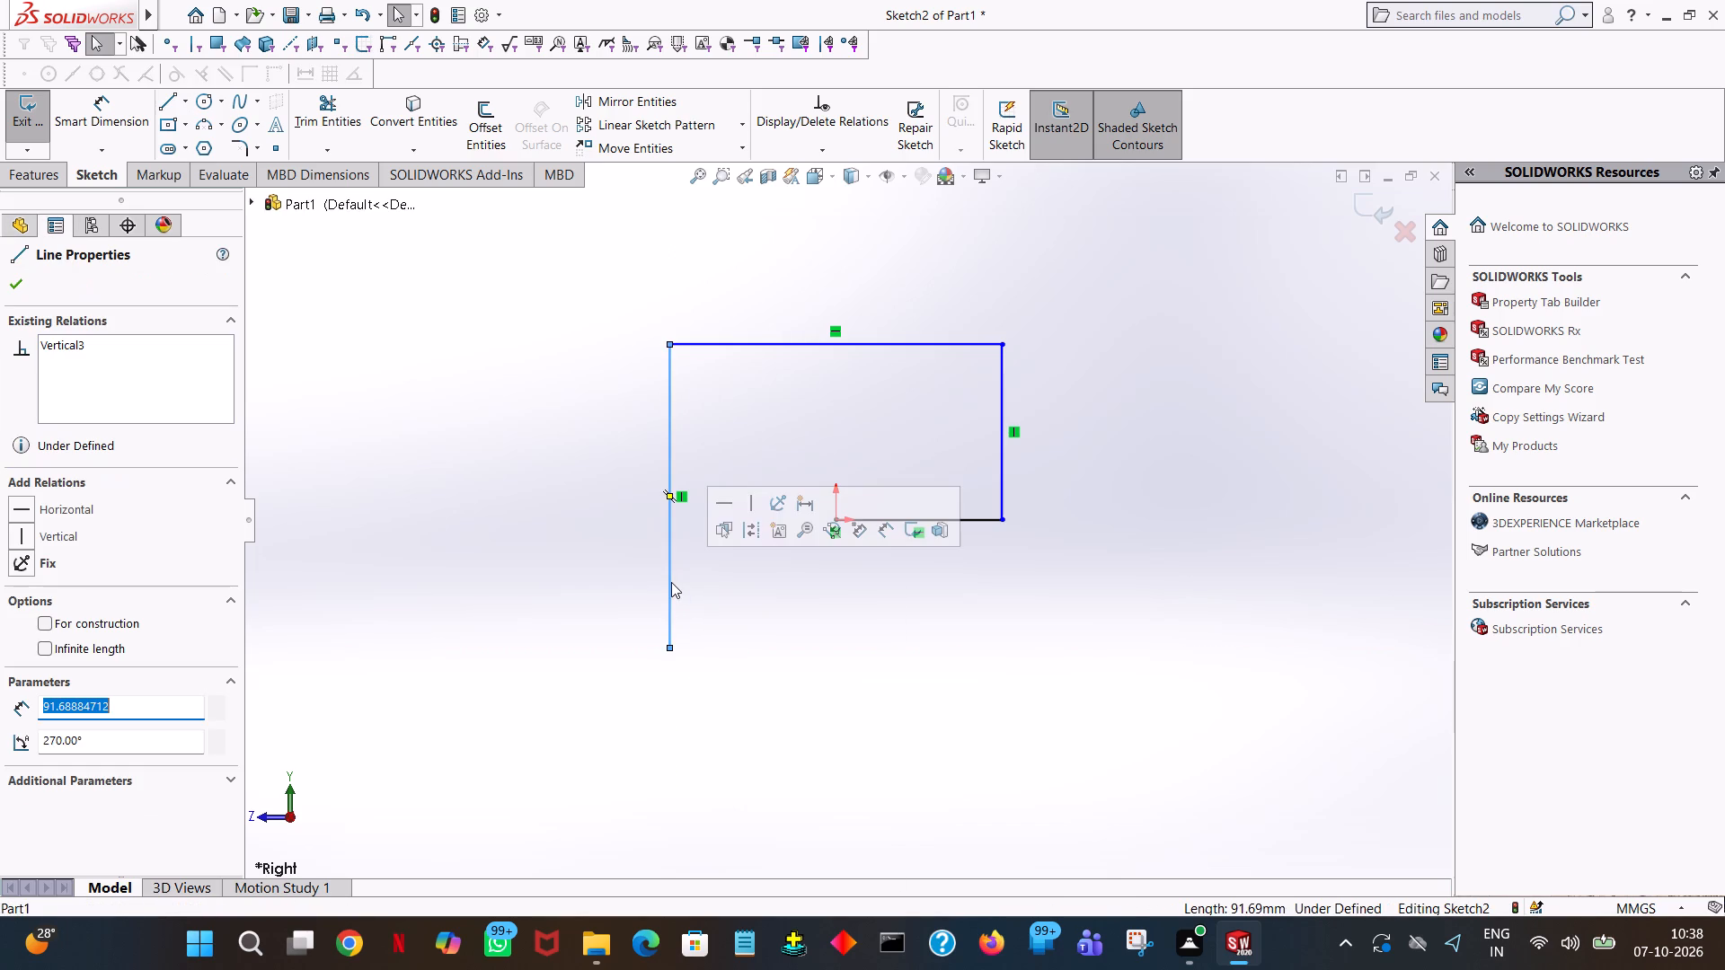
{"action": "type", "text": "106"}
{"action": "key", "text": "Return"}
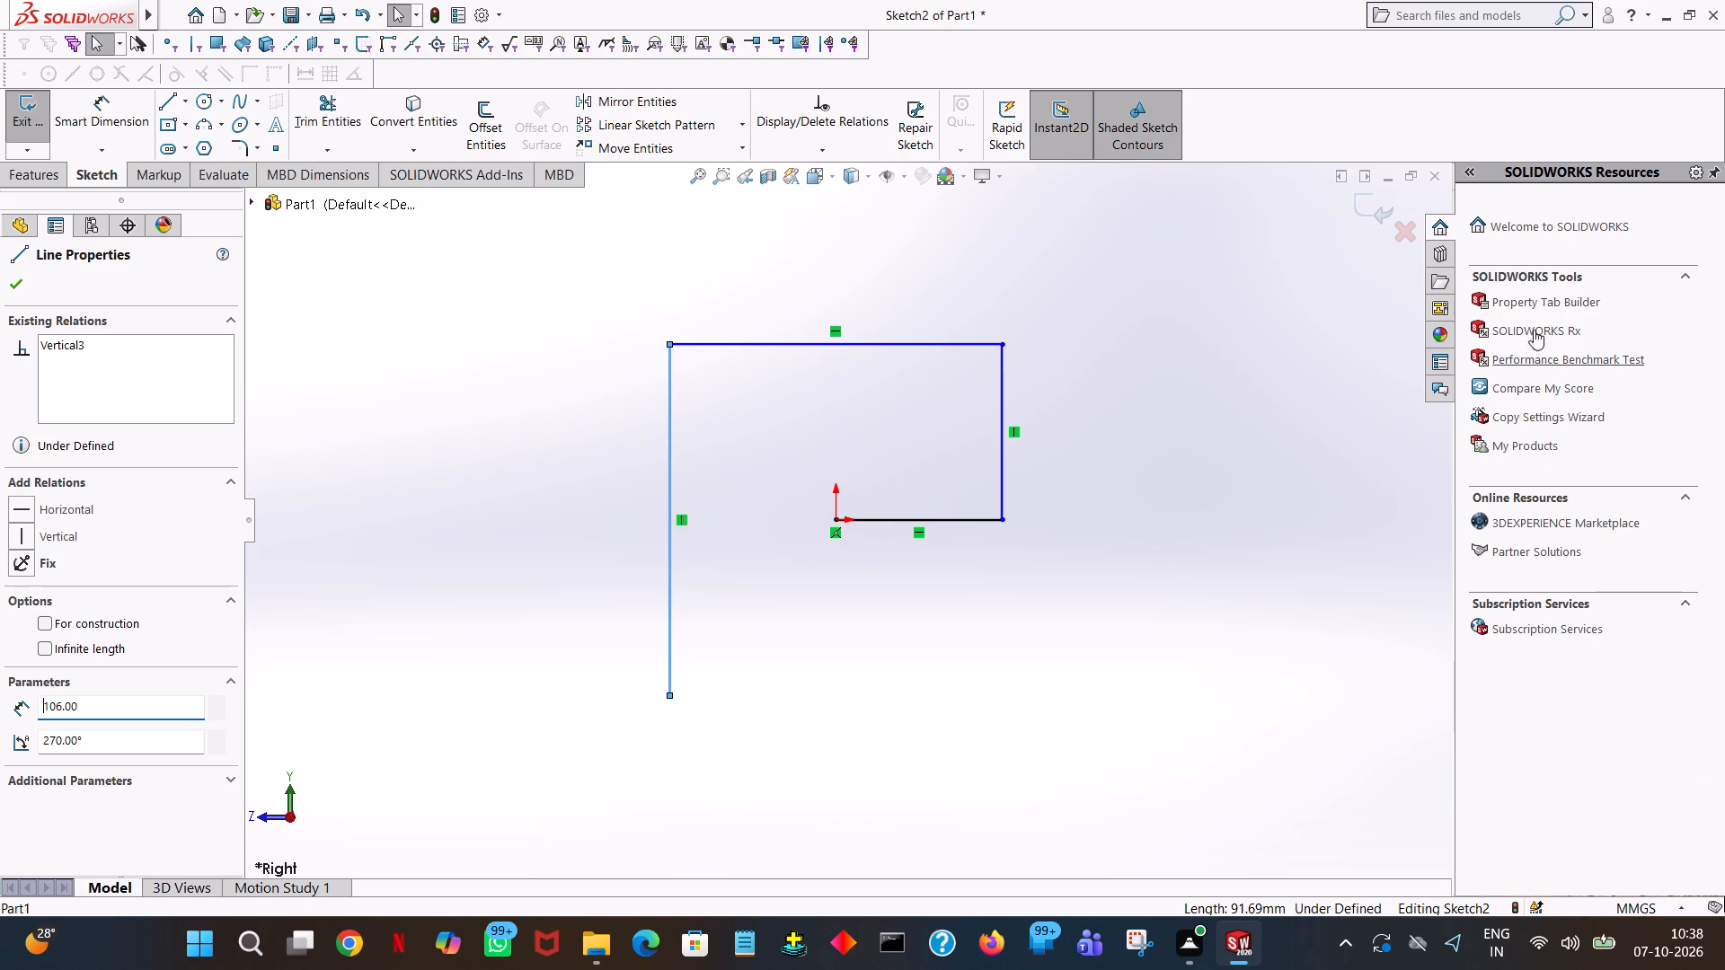
{"action": "left_click", "coordinate": [10, 280]}
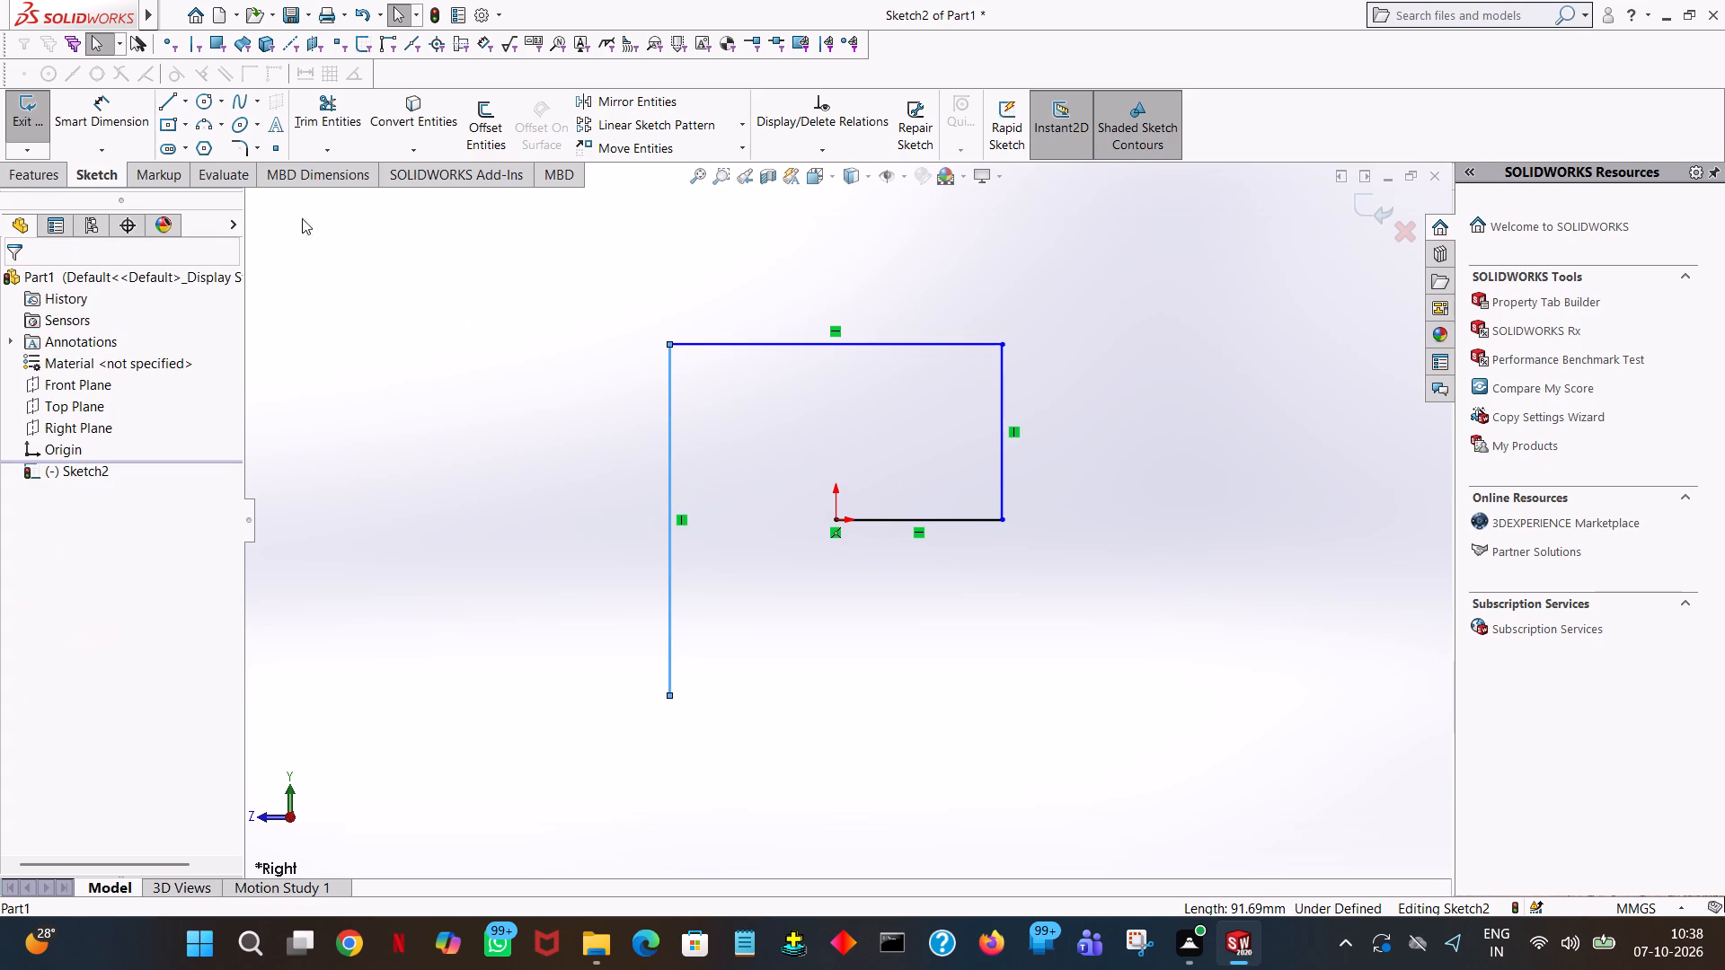
{"action": "left_click", "coordinate": [590, 275]}
Close the rectangle with a bottom horizontal line and a vertical line up to the 50 mm line's outer end.
{"action": "left_click", "coordinate": [157, 99]}
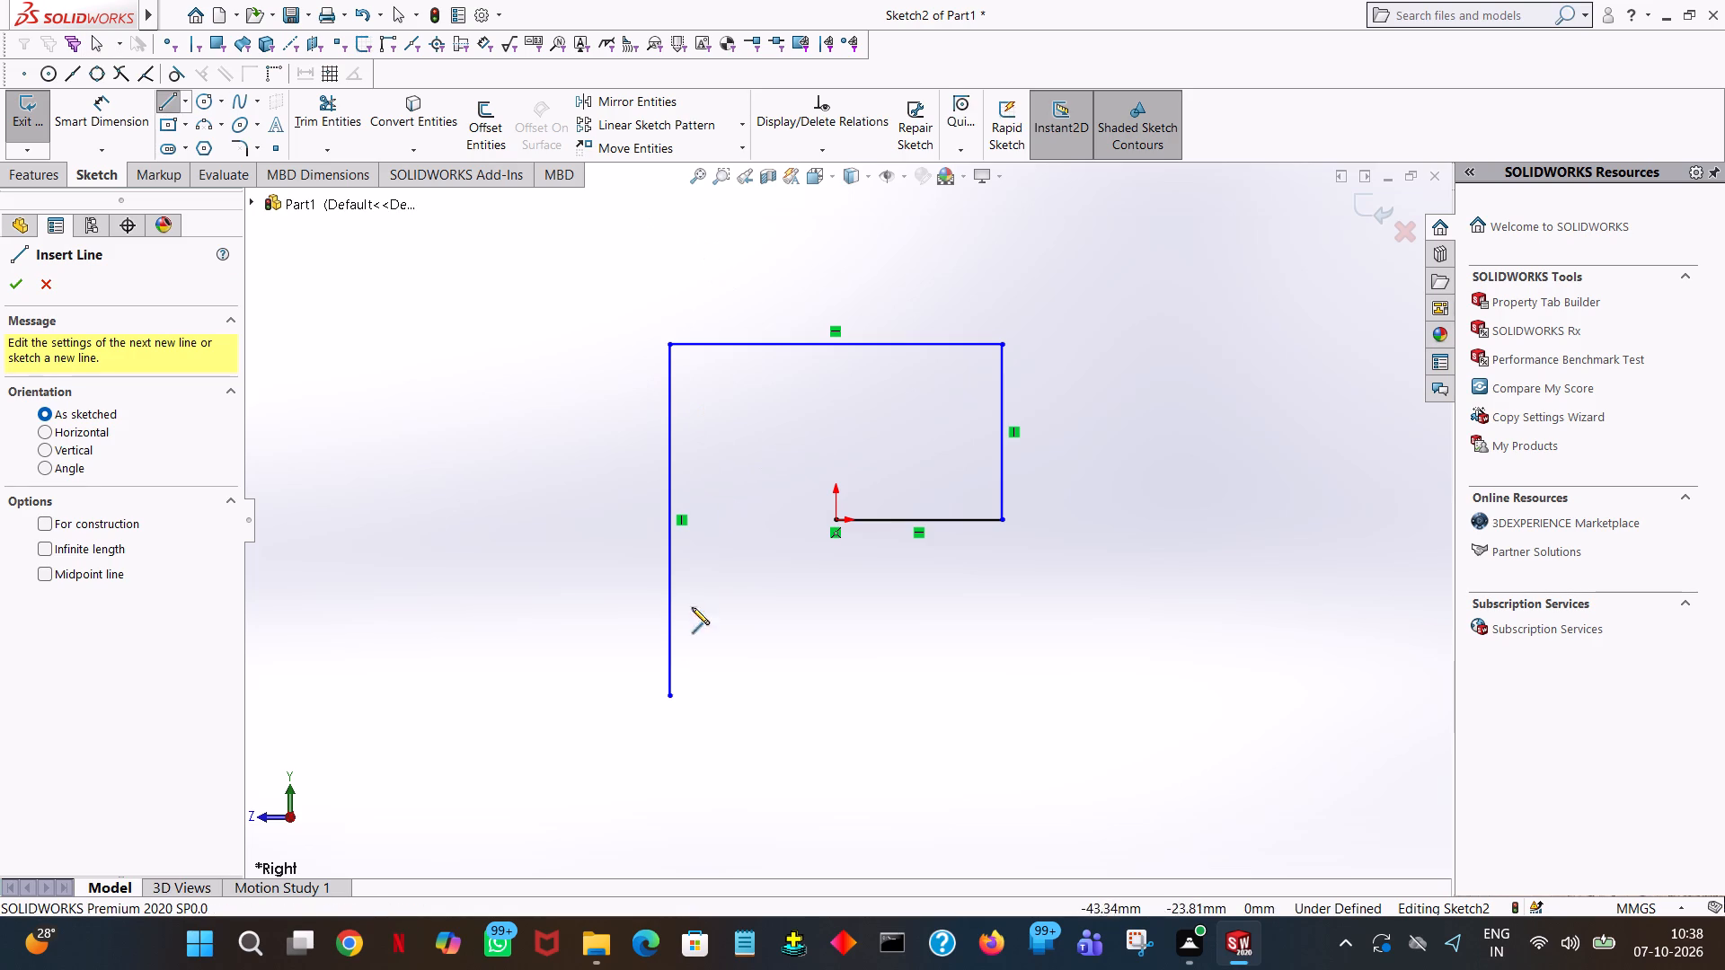
{"action": "left_click", "coordinate": [672, 695]}
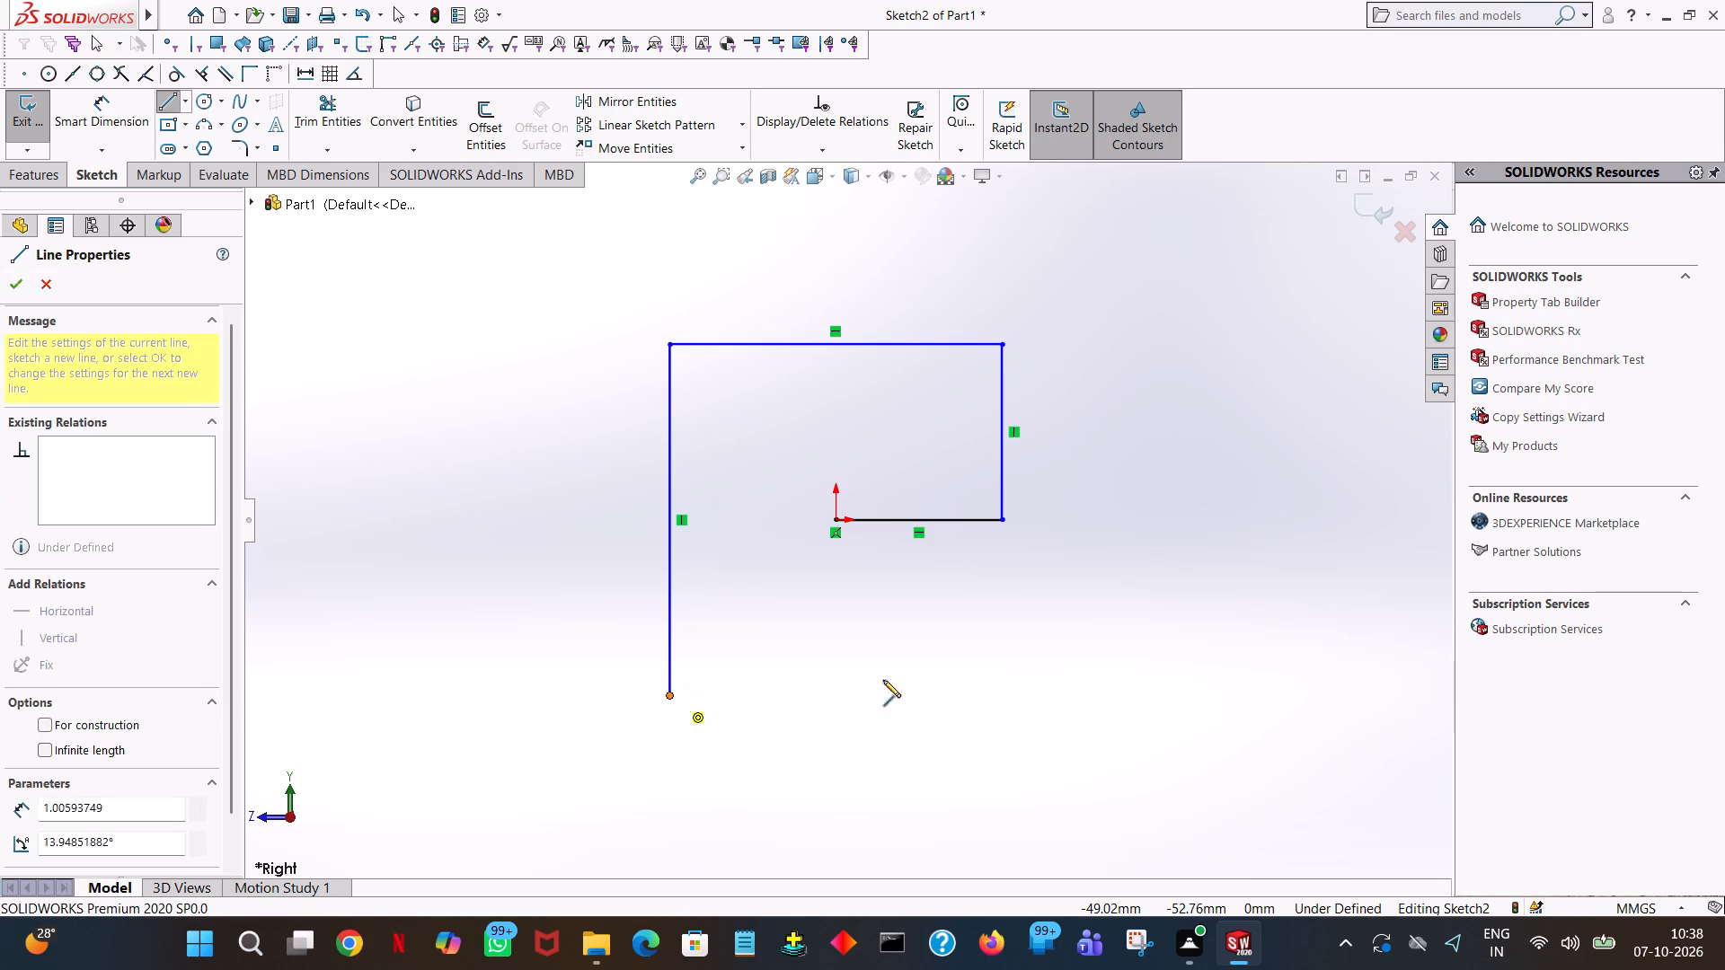
{"action": "left_click", "coordinate": [1003, 692]}
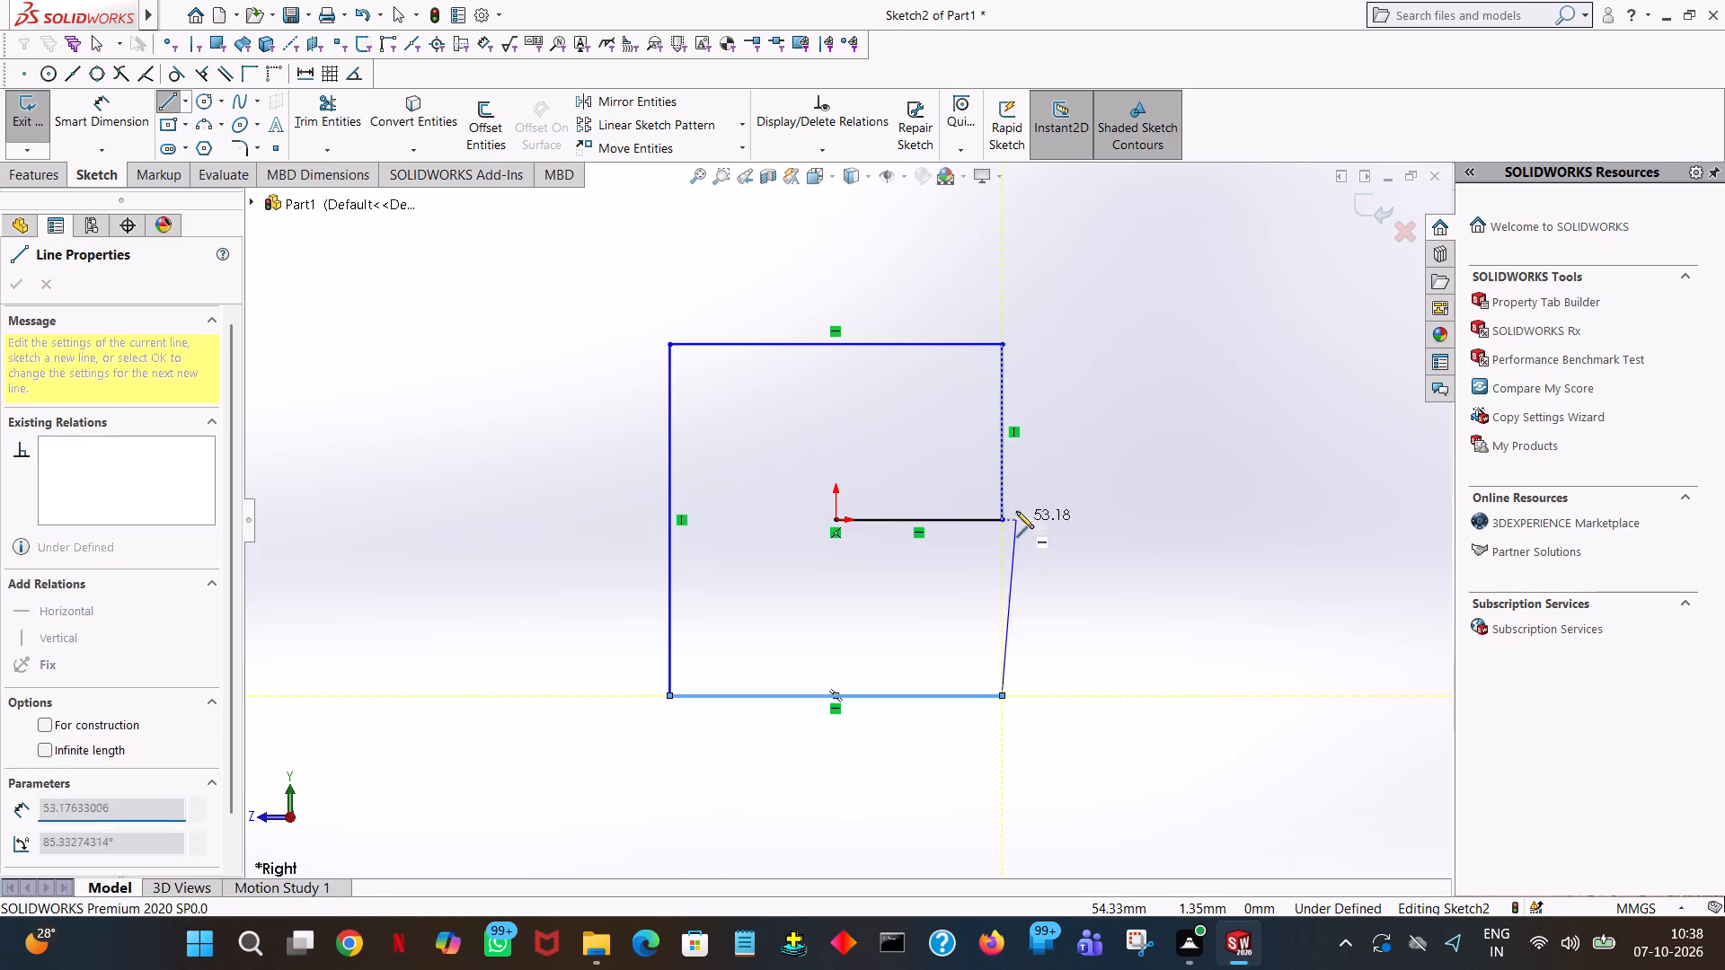
{"action": "left_click", "coordinate": [1002, 518]}
{"action": "right_click", "coordinate": [1002, 518]}
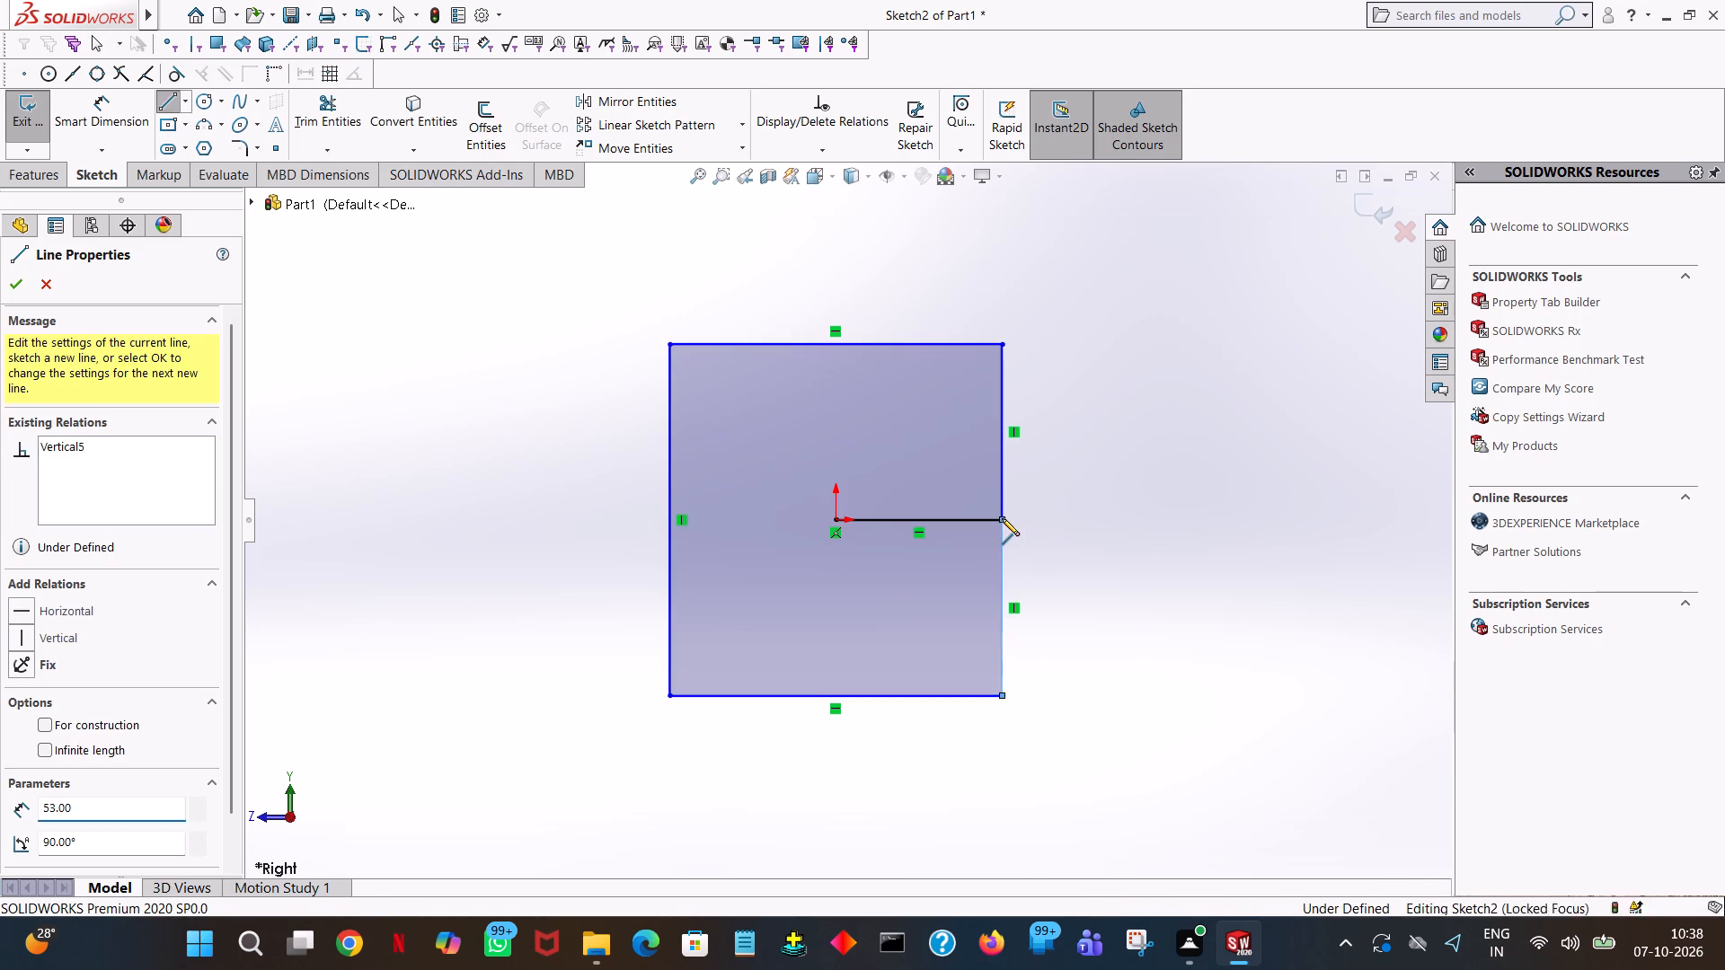
{"action": "left_click", "coordinate": [1042, 523]}
Trim away the 50 mm line between the origin and the rectangle's side.
{"action": "left_click", "coordinate": [328, 110]}
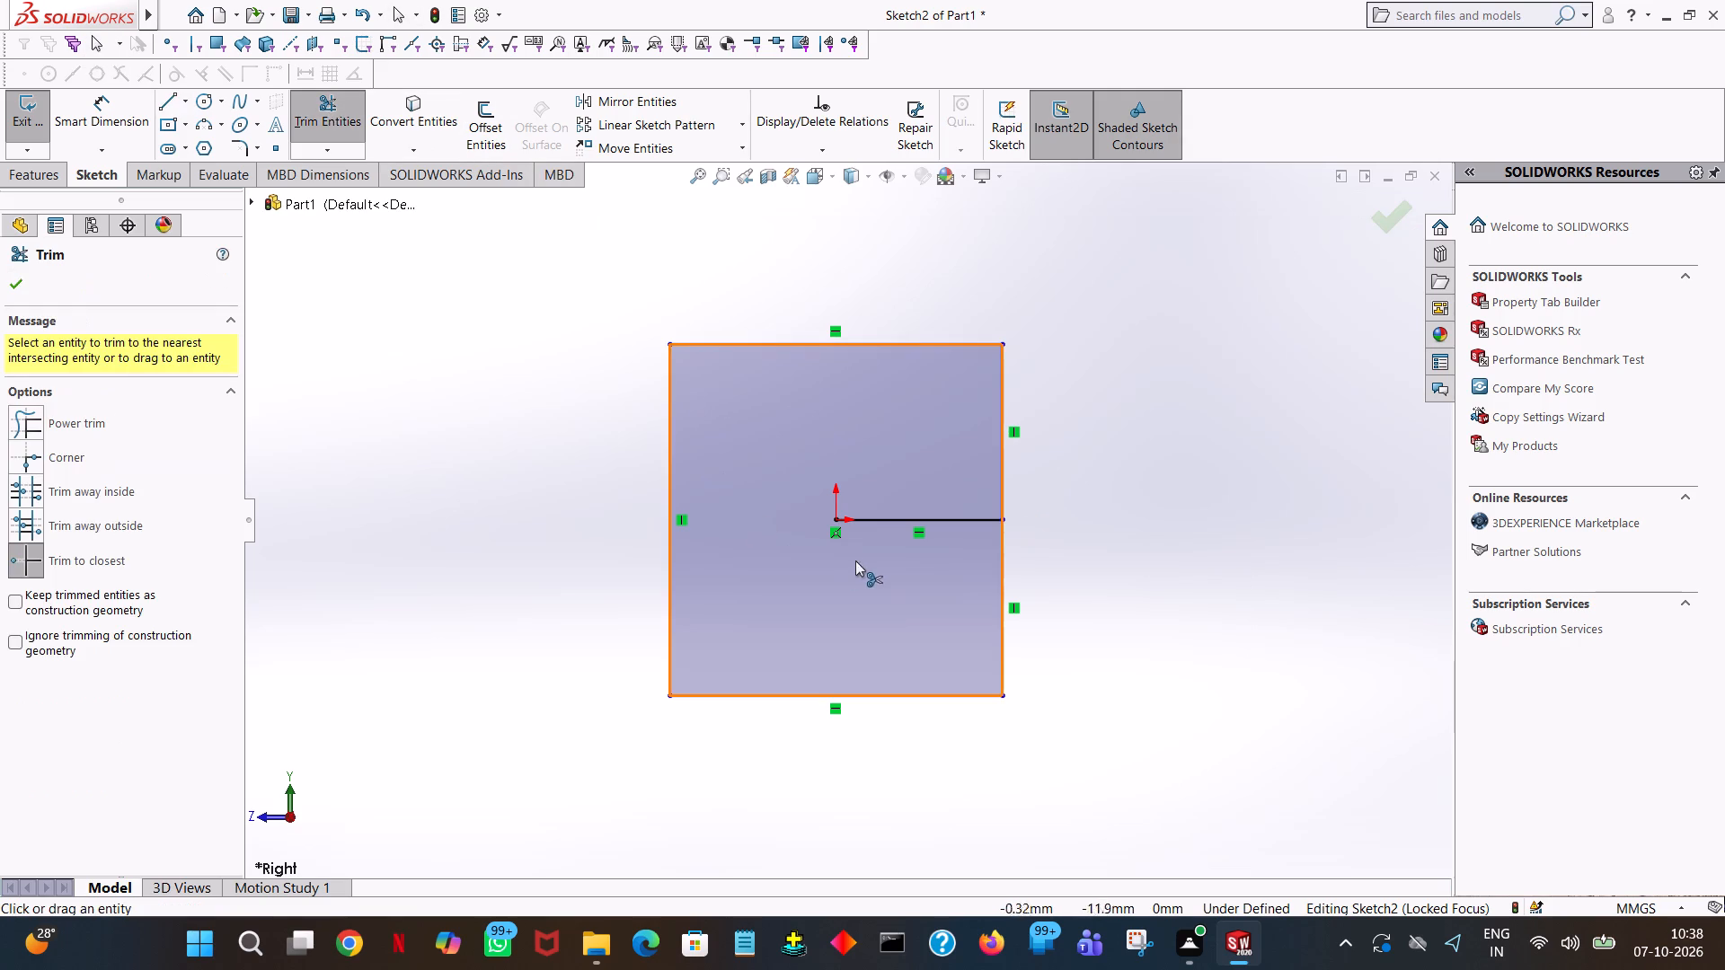
{"action": "left_click", "coordinate": [920, 520]}
{"action": "left_click", "coordinate": [8, 282]}
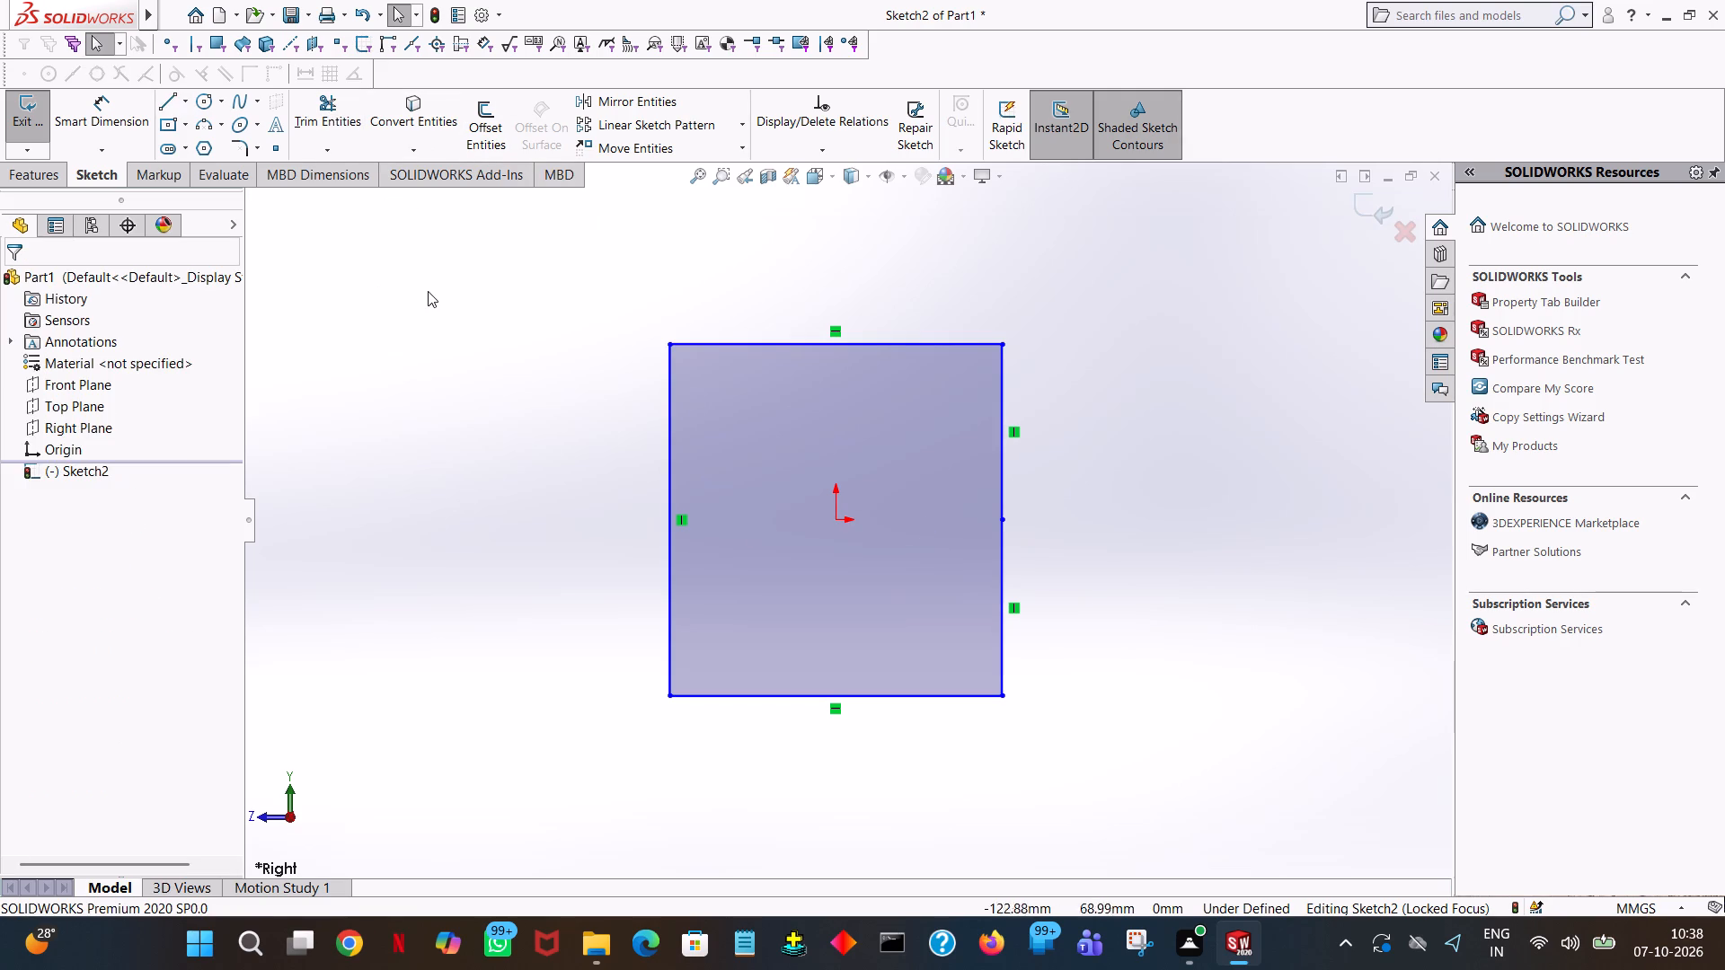
{"action": "left_click", "coordinate": [428, 292]}
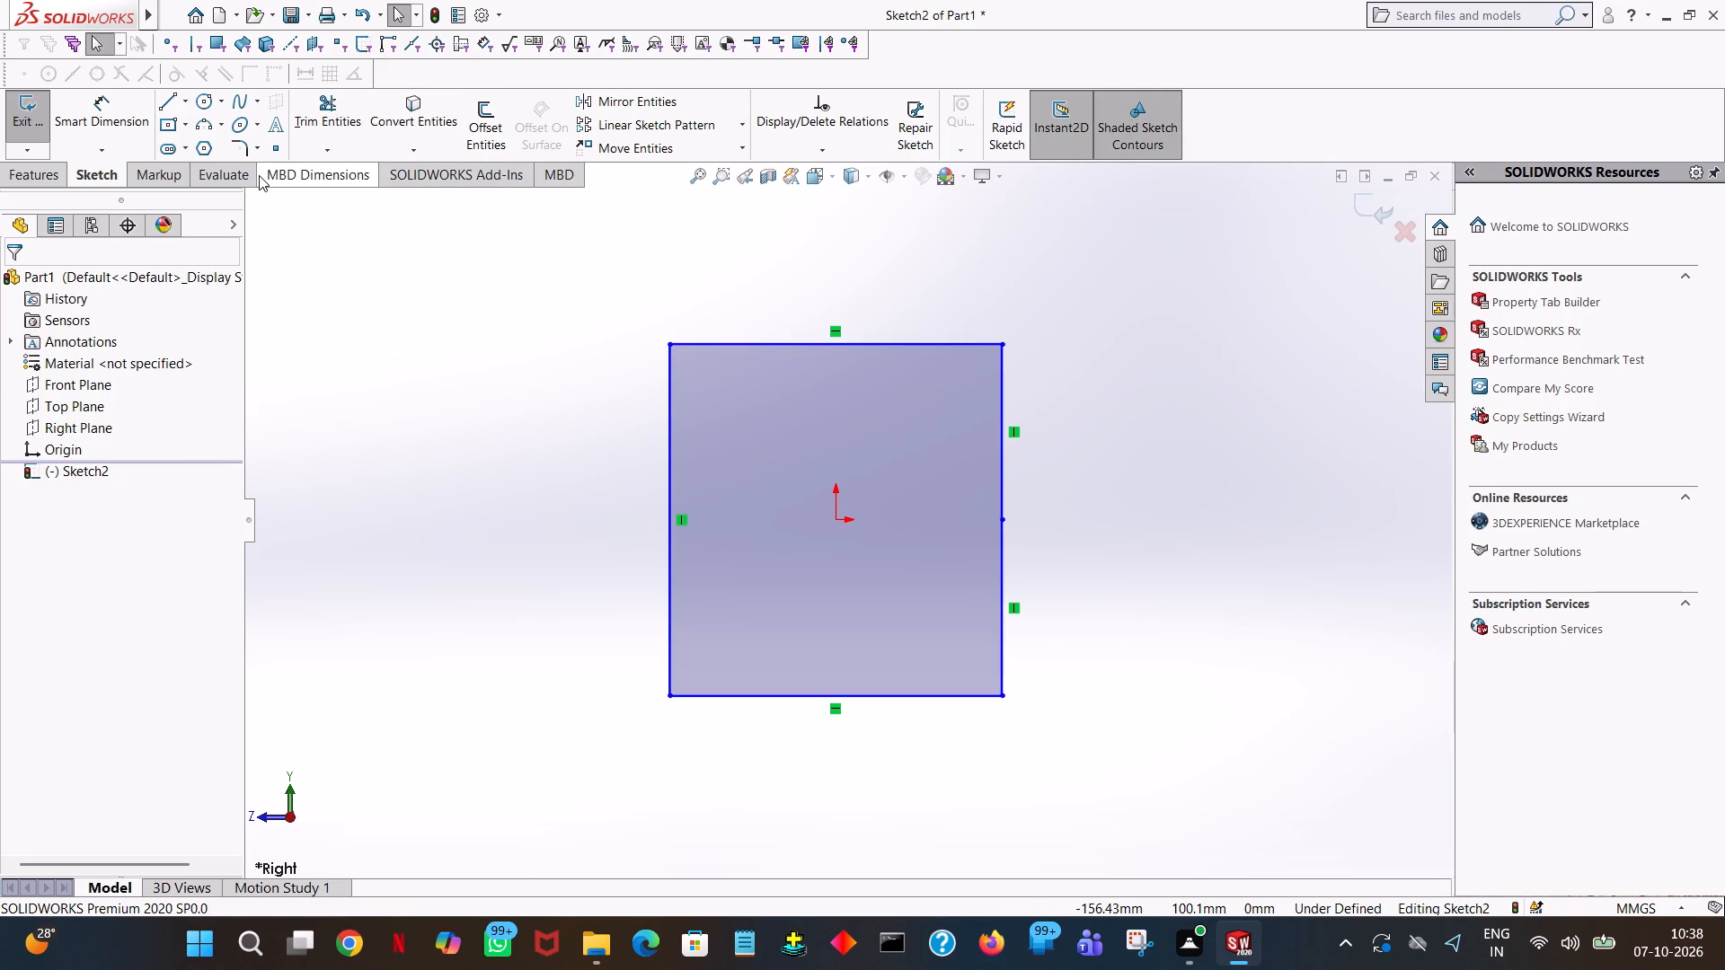
Extrude the rectangle as a blind boss, 50 mm deep in the reversed direction.
{"action": "left_click", "coordinate": [40, 170]}
{"action": "left_click", "coordinate": [45, 145]}
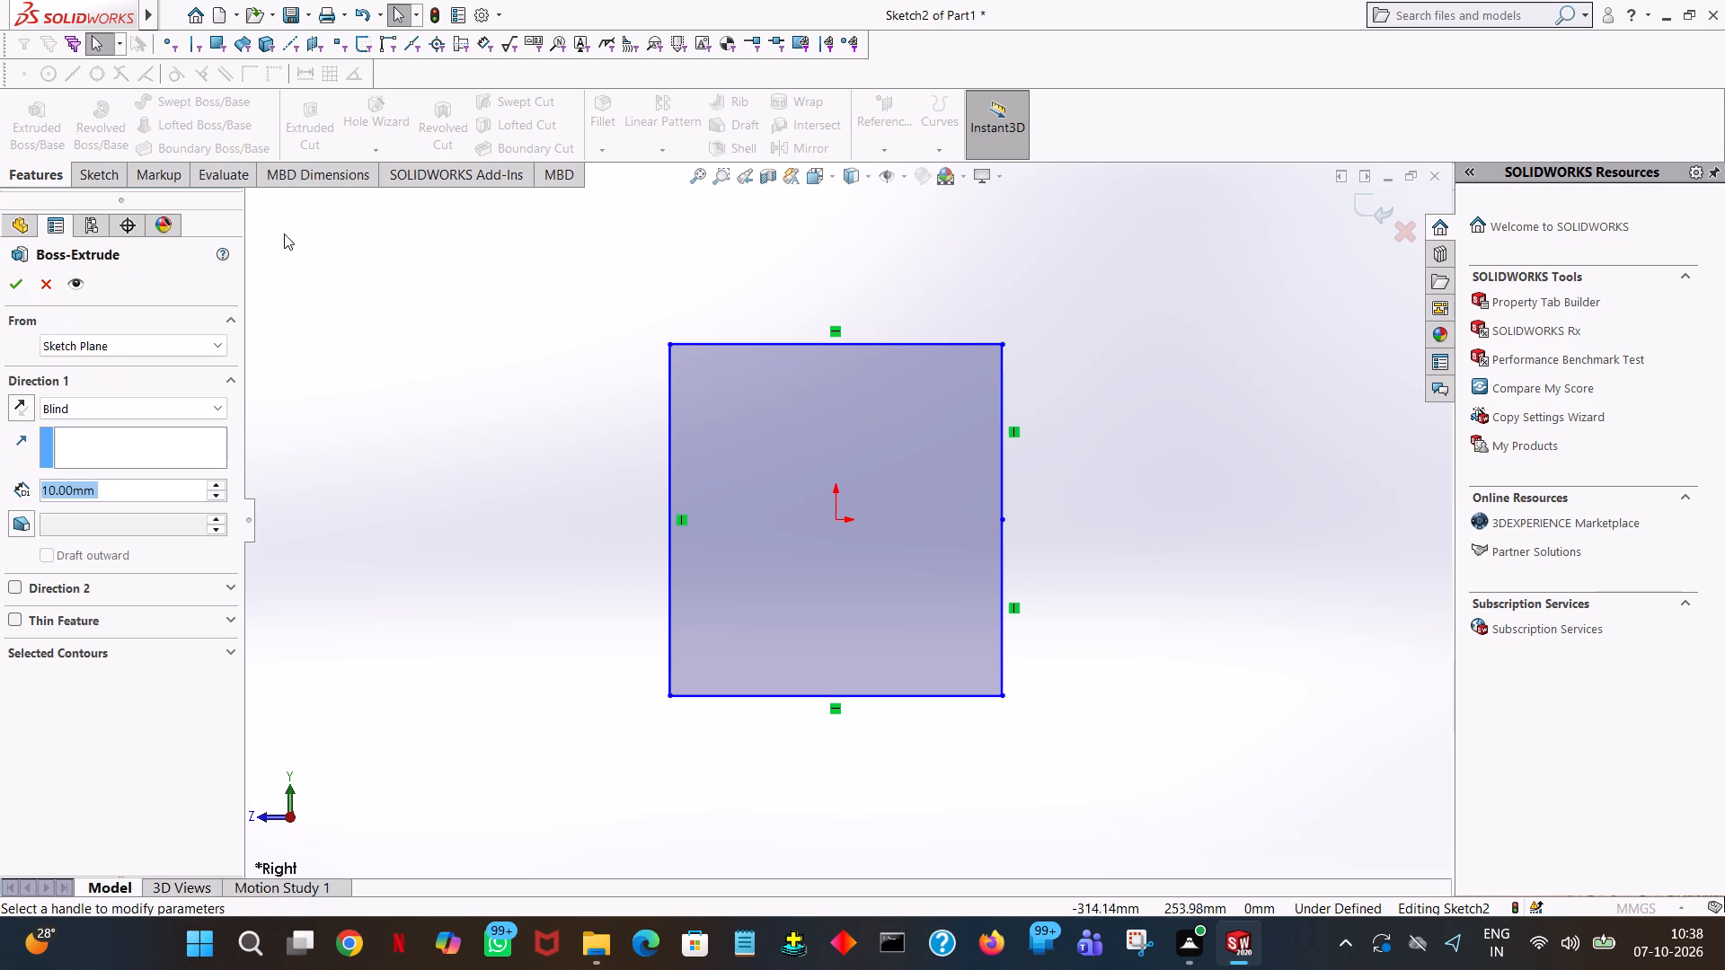
{"action": "left_click", "coordinate": [18, 405]}
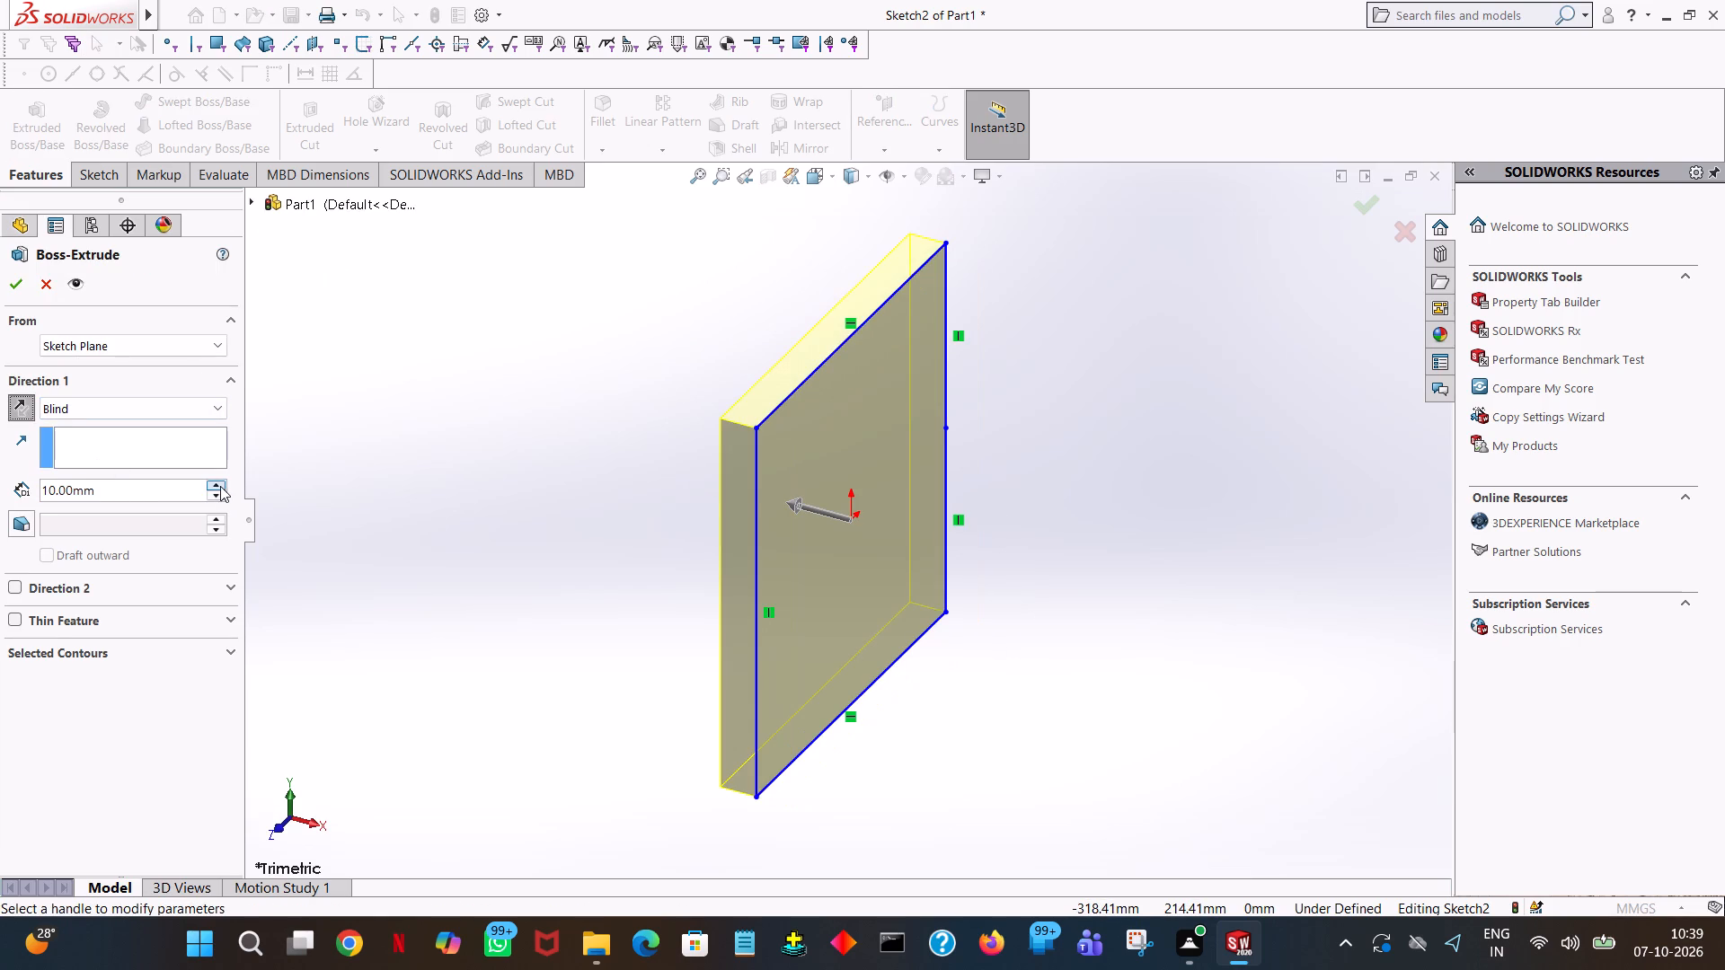
{"action": "left_click", "coordinate": [220, 486]}
{"action": "left_click", "coordinate": [220, 485]}
{"action": "left_click", "coordinate": [220, 485]}
{"action": "left_click", "coordinate": [220, 485]}
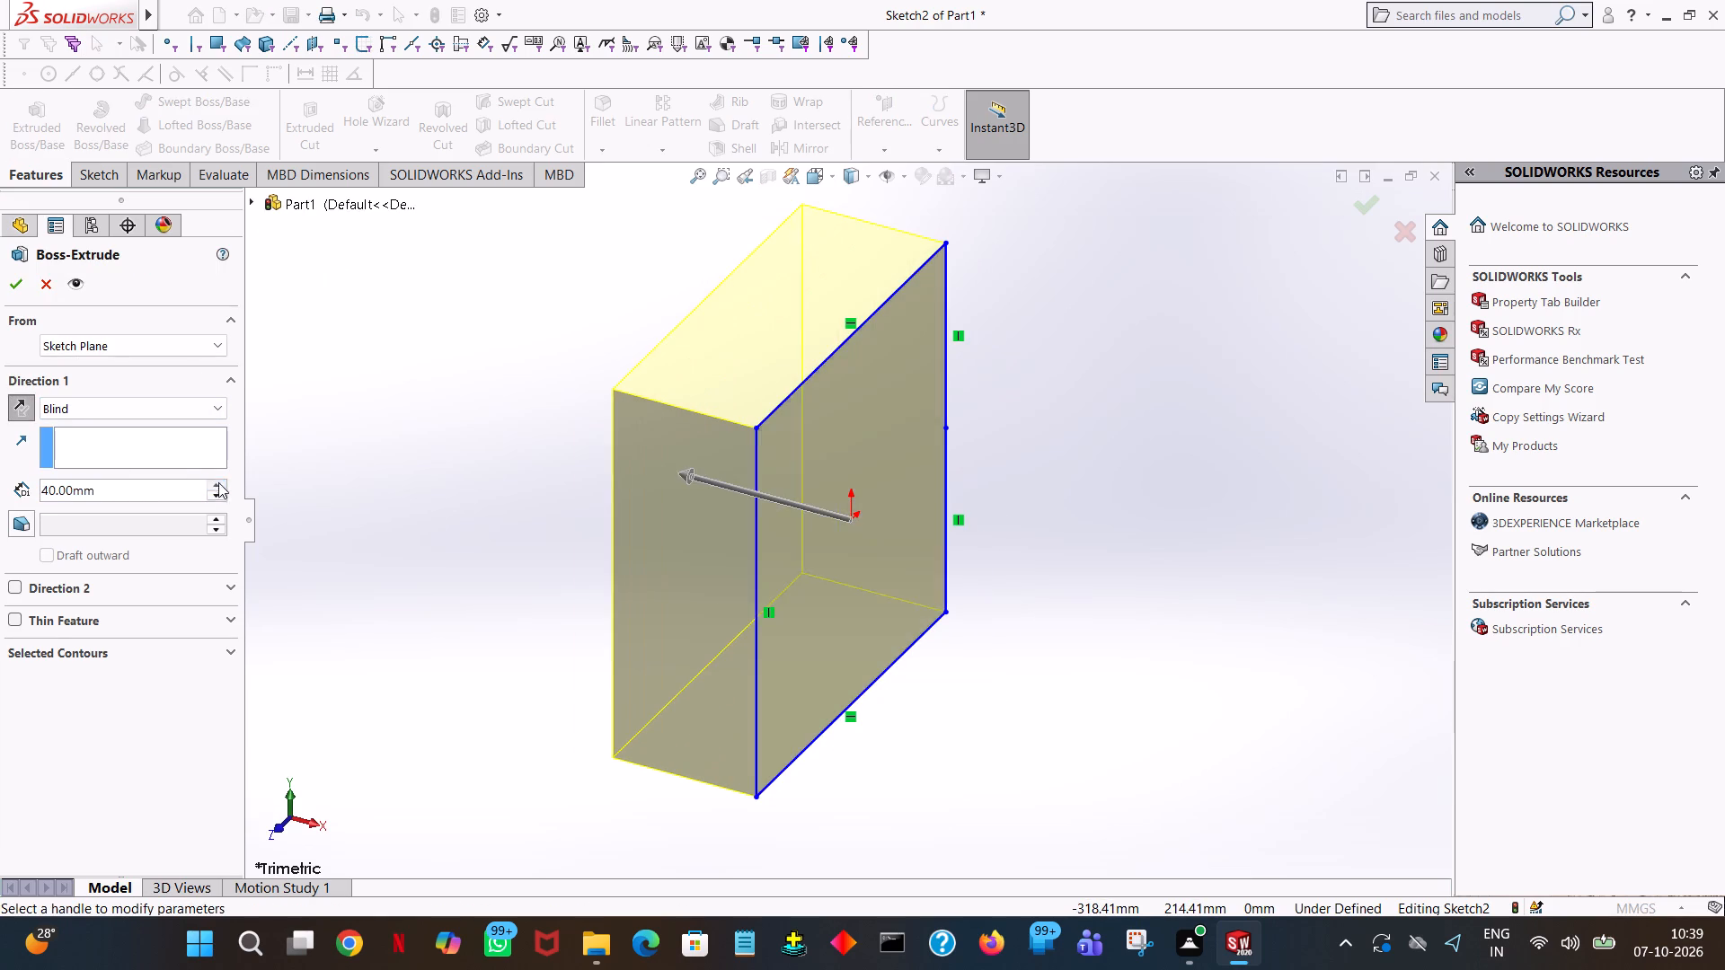
{"action": "left_click", "coordinate": [13, 295]}
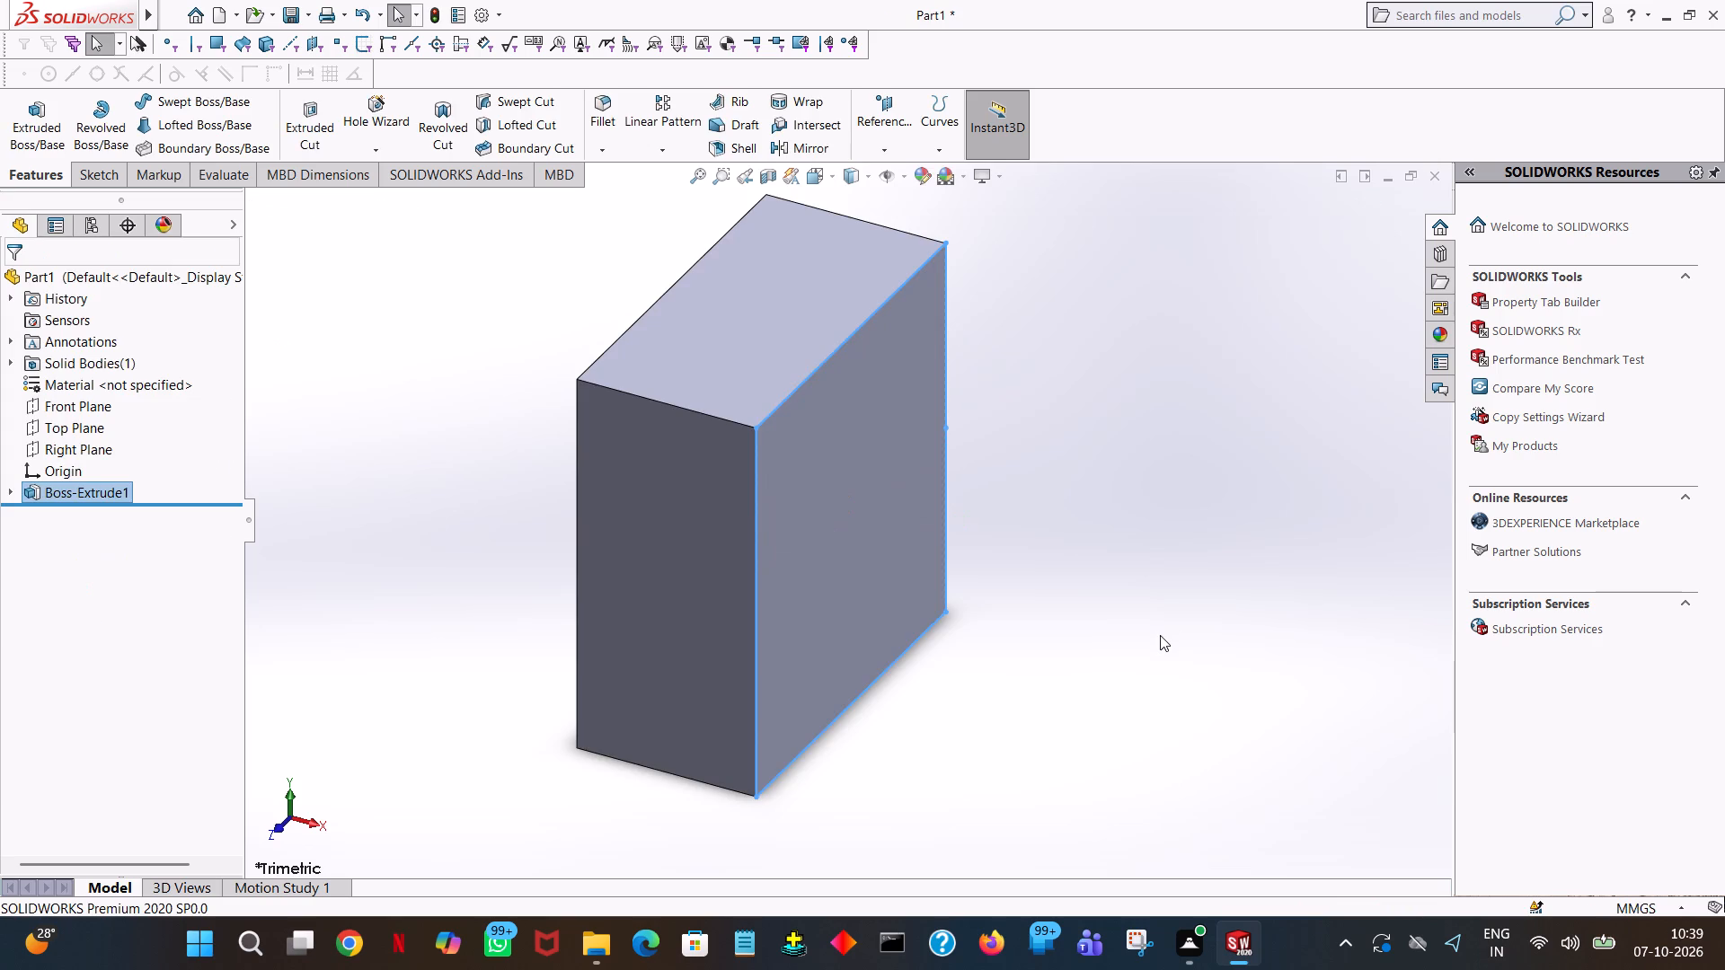
Start an Extruded Cut sketch on the block's large rectangular face at the Right Plane.
{"action": "left_click", "coordinate": [1160, 635]}
{"action": "middle_click_drag", "start_coordinate": [1161, 625], "coordinate": [1155, 623]}
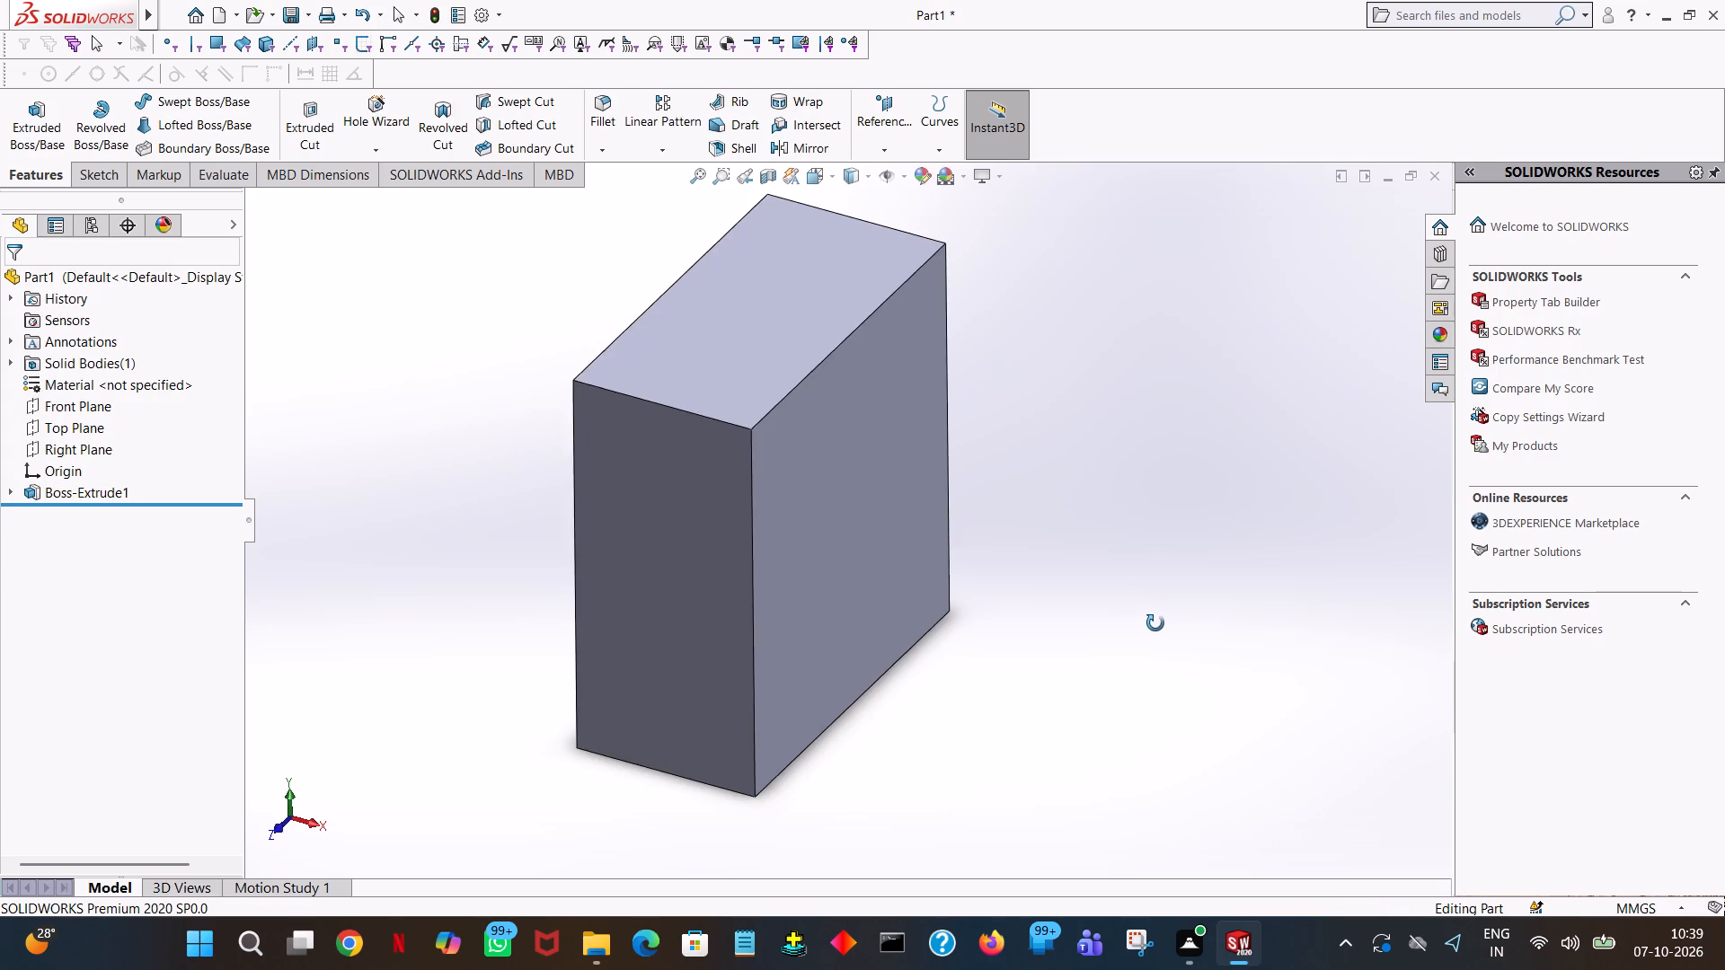
{"action": "middle_click_drag", "start_coordinate": [1155, 623], "coordinate": [1075, 593]}
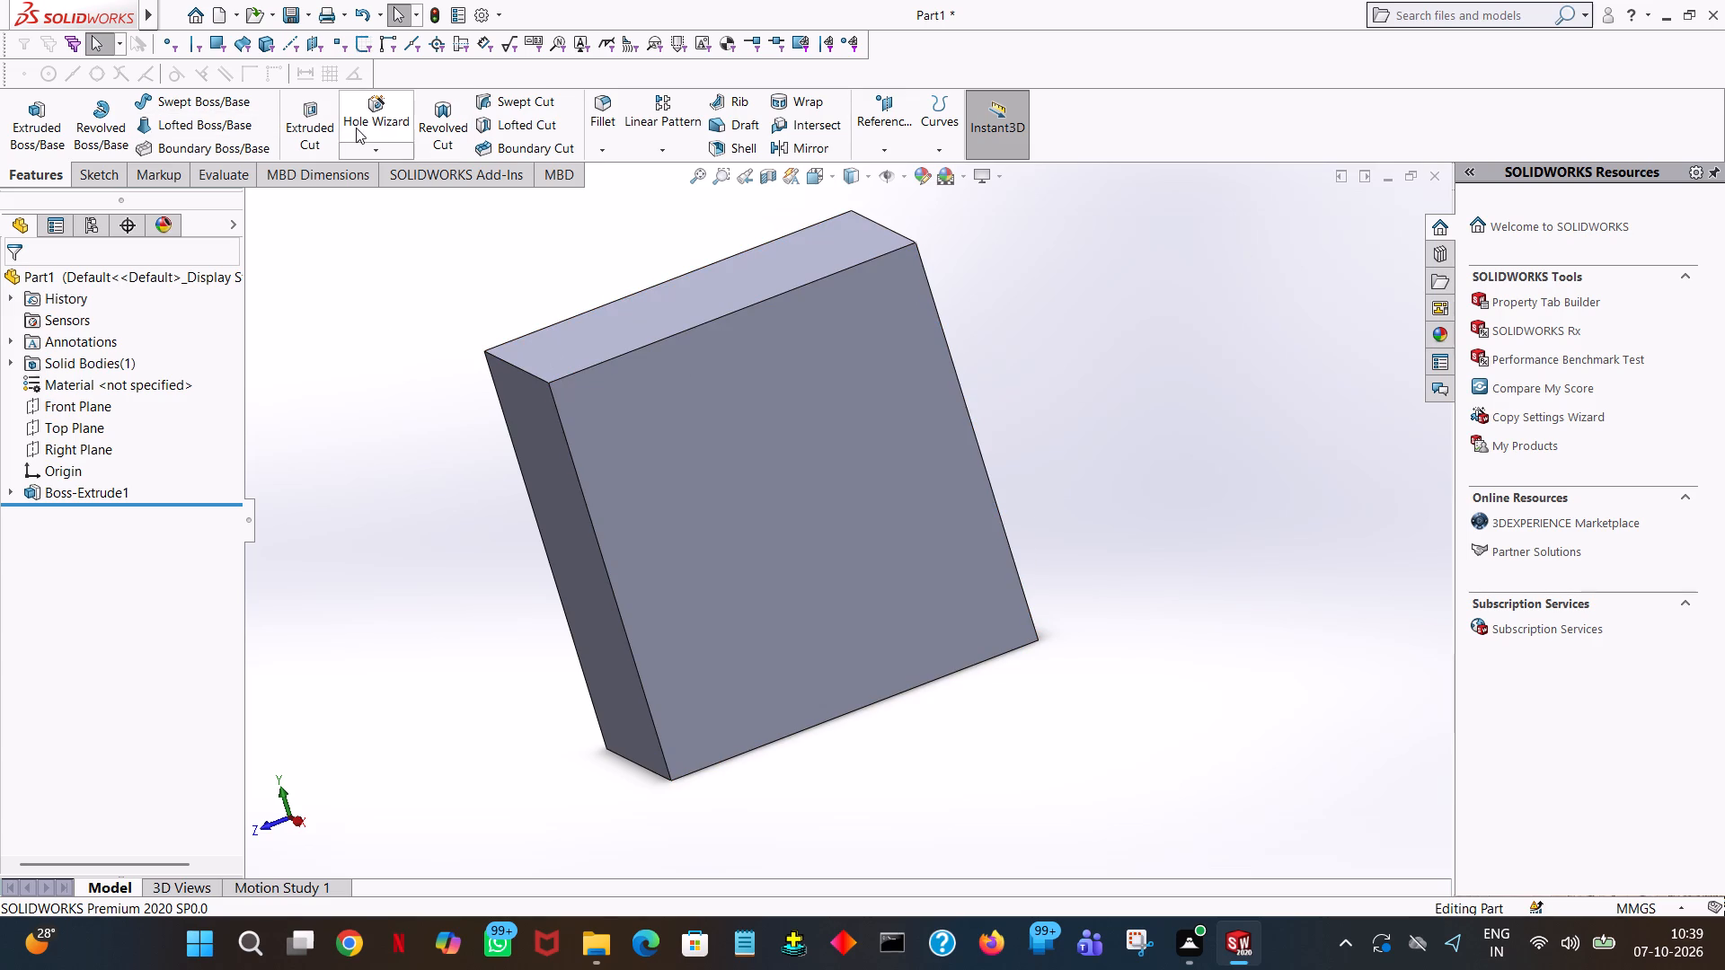
{"action": "left_click", "coordinate": [329, 128]}
{"action": "left_click", "coordinate": [659, 516]}
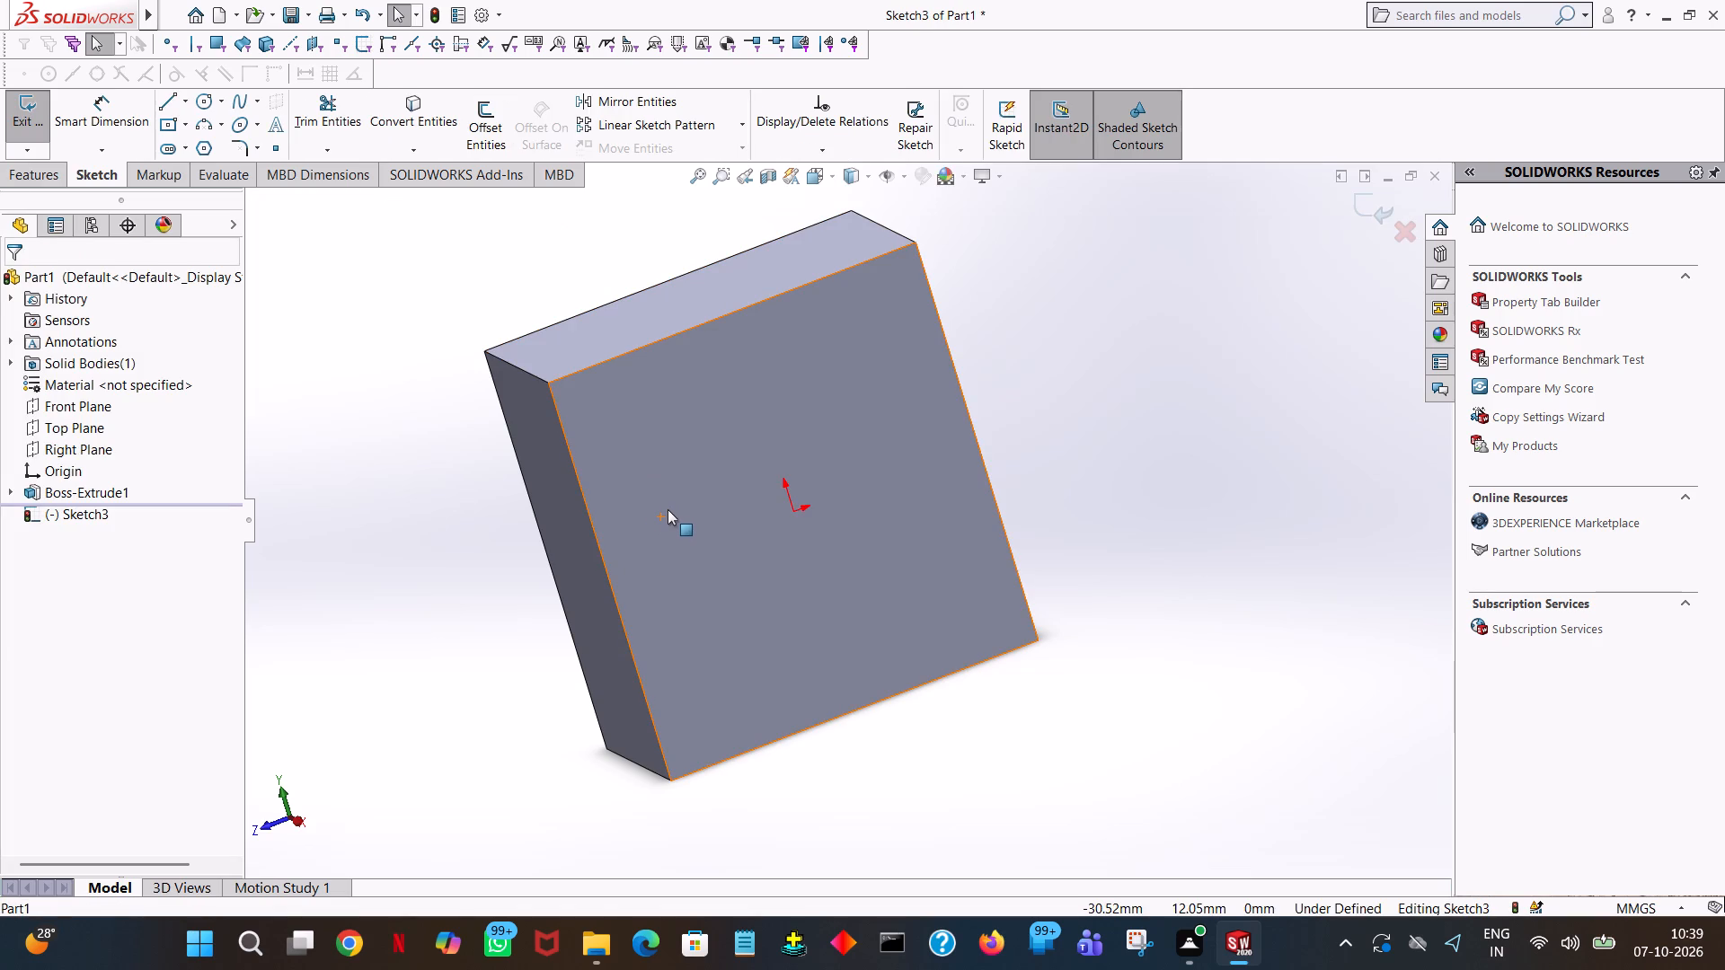
{"action": "key", "text": "space"}
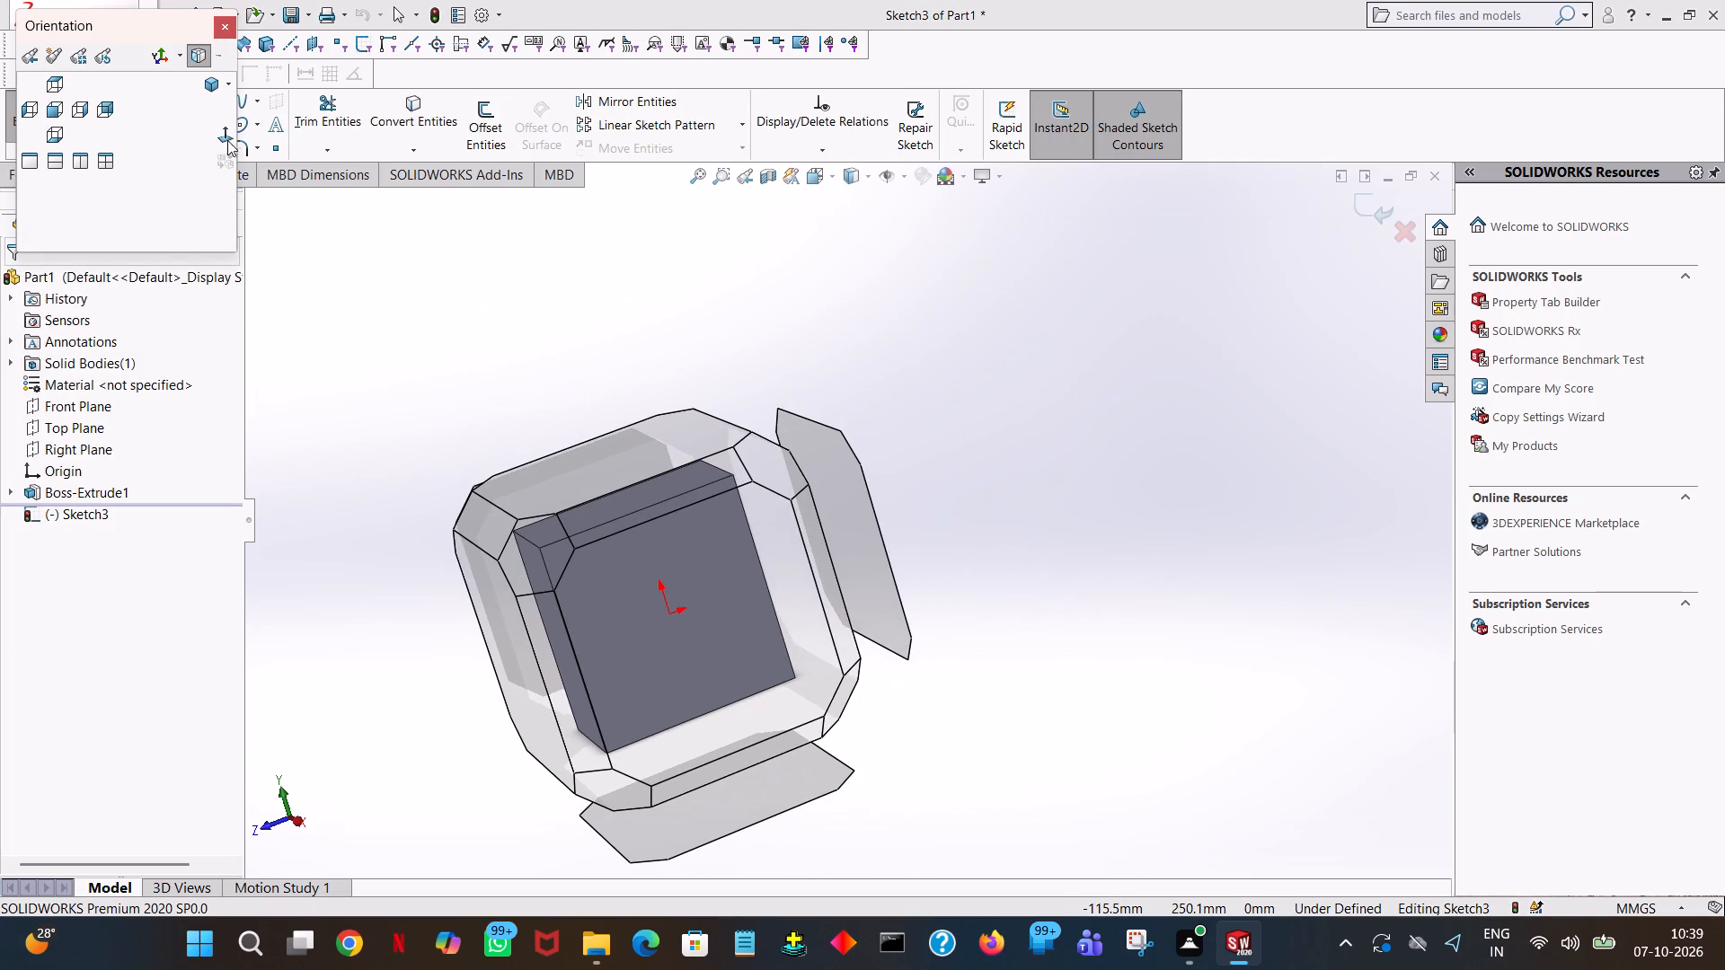
{"action": "left_click", "coordinate": [229, 137]}
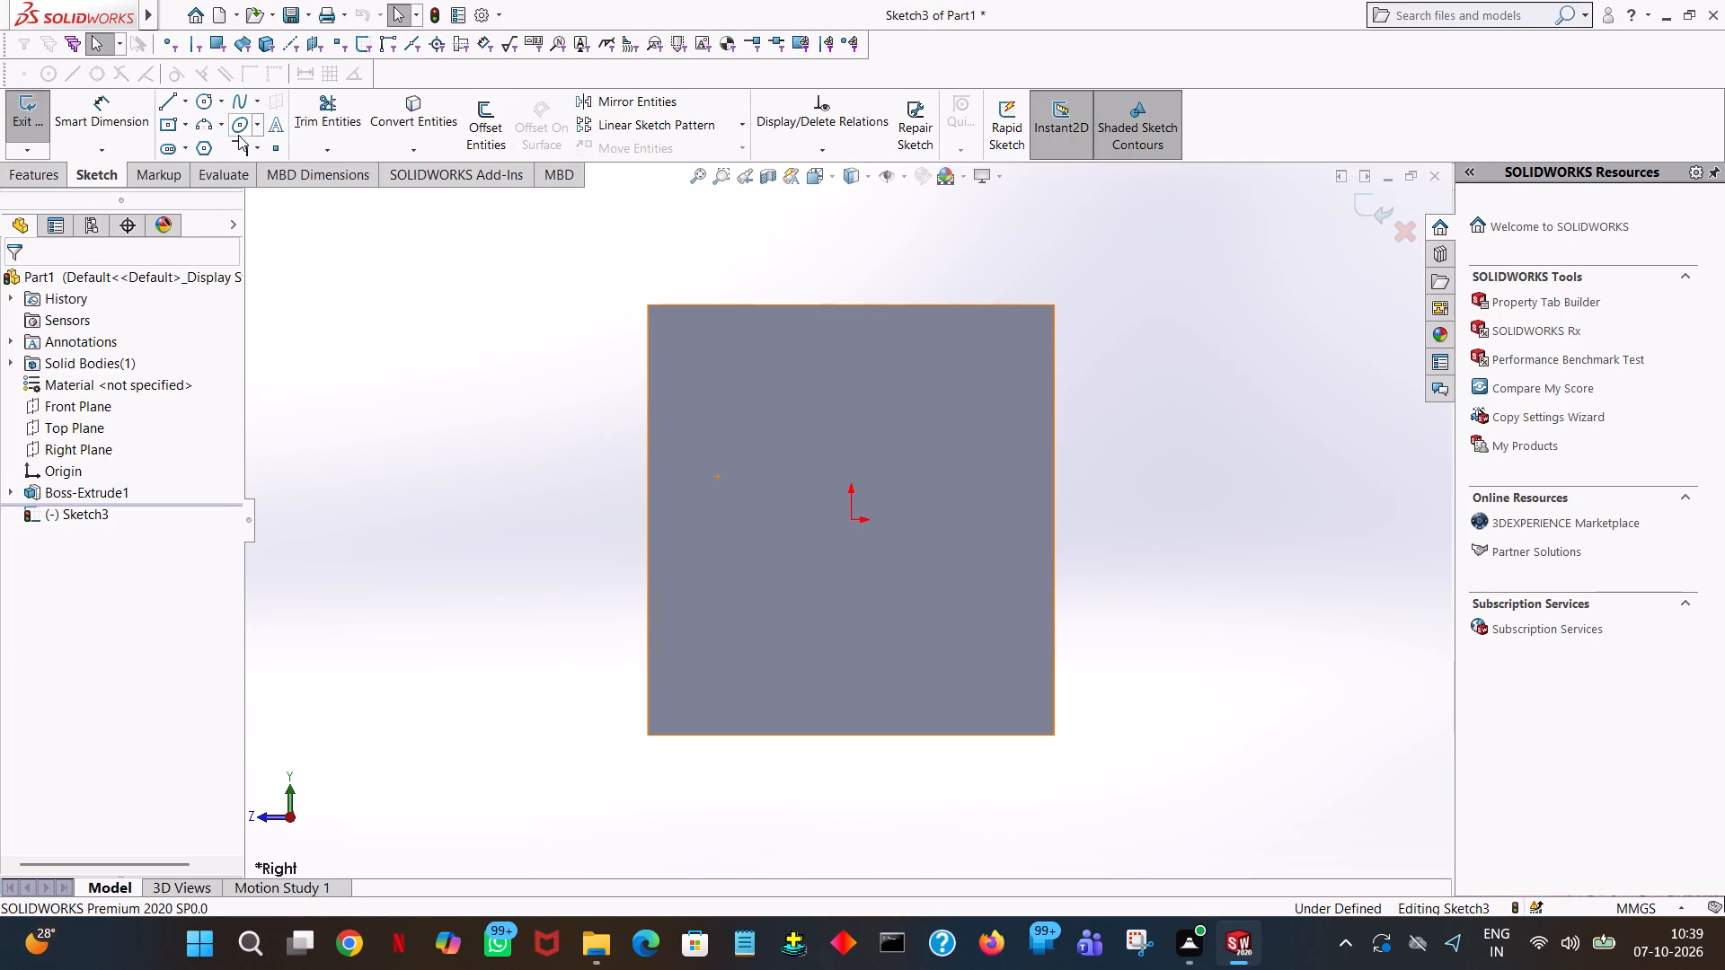
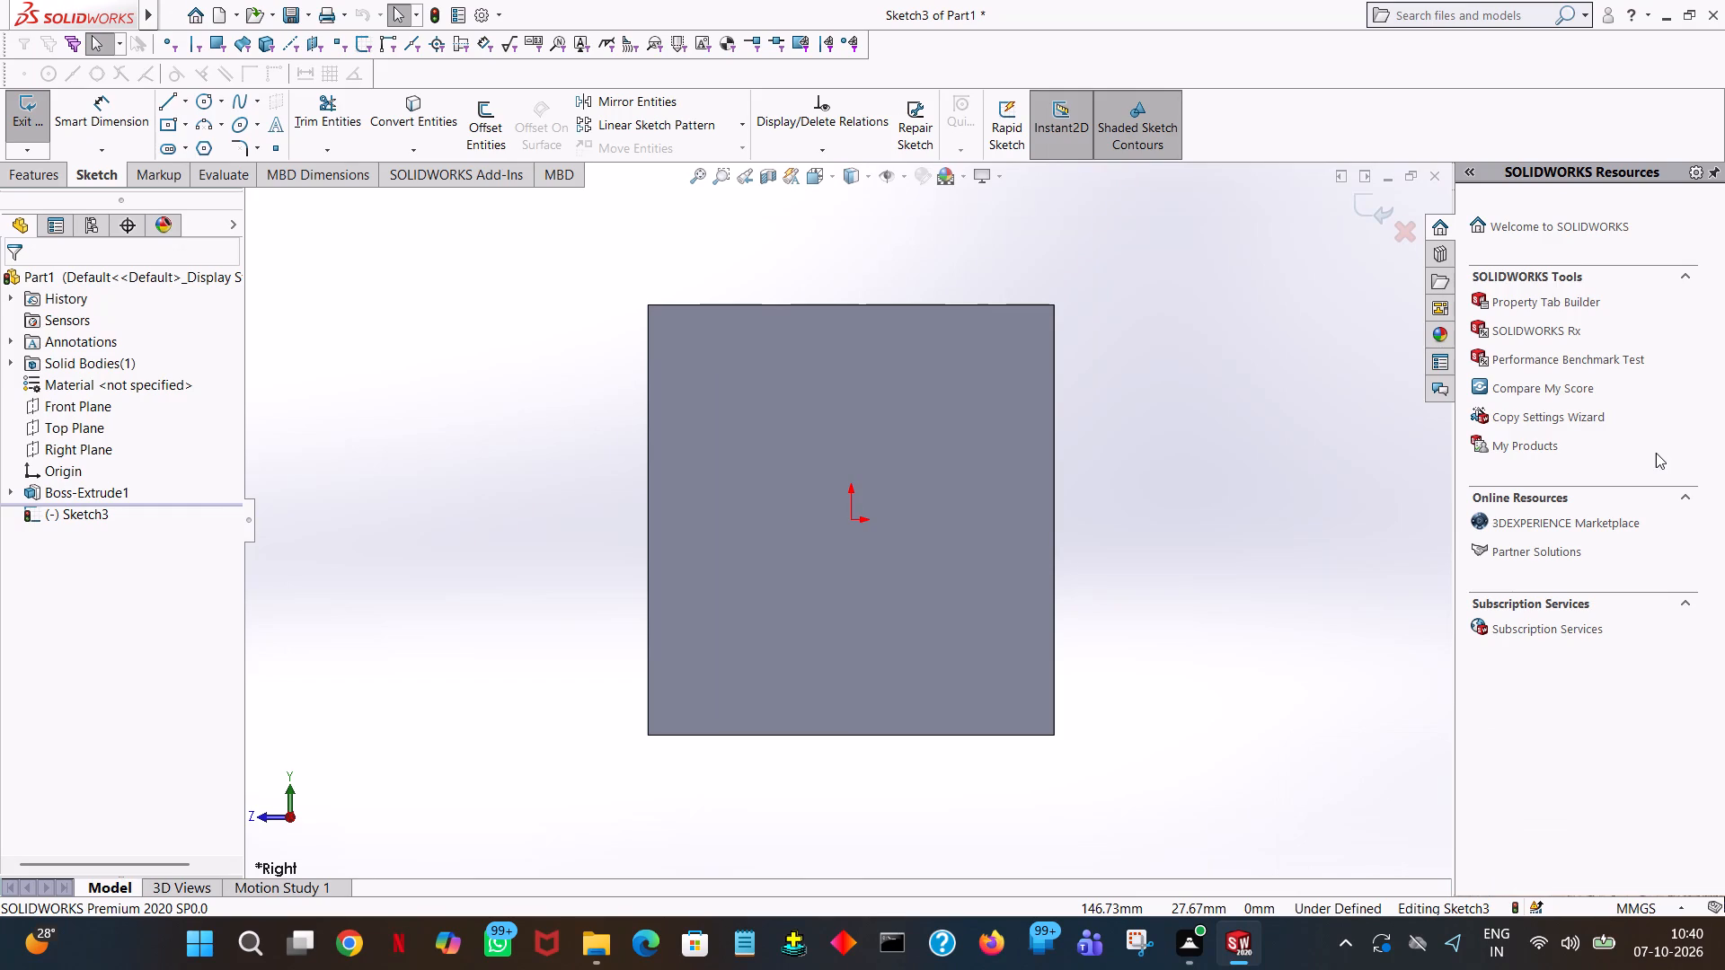
Sketch a circle centred on the origin with a radius of 40 mm.
{"action": "left_click", "coordinate": [199, 104]}
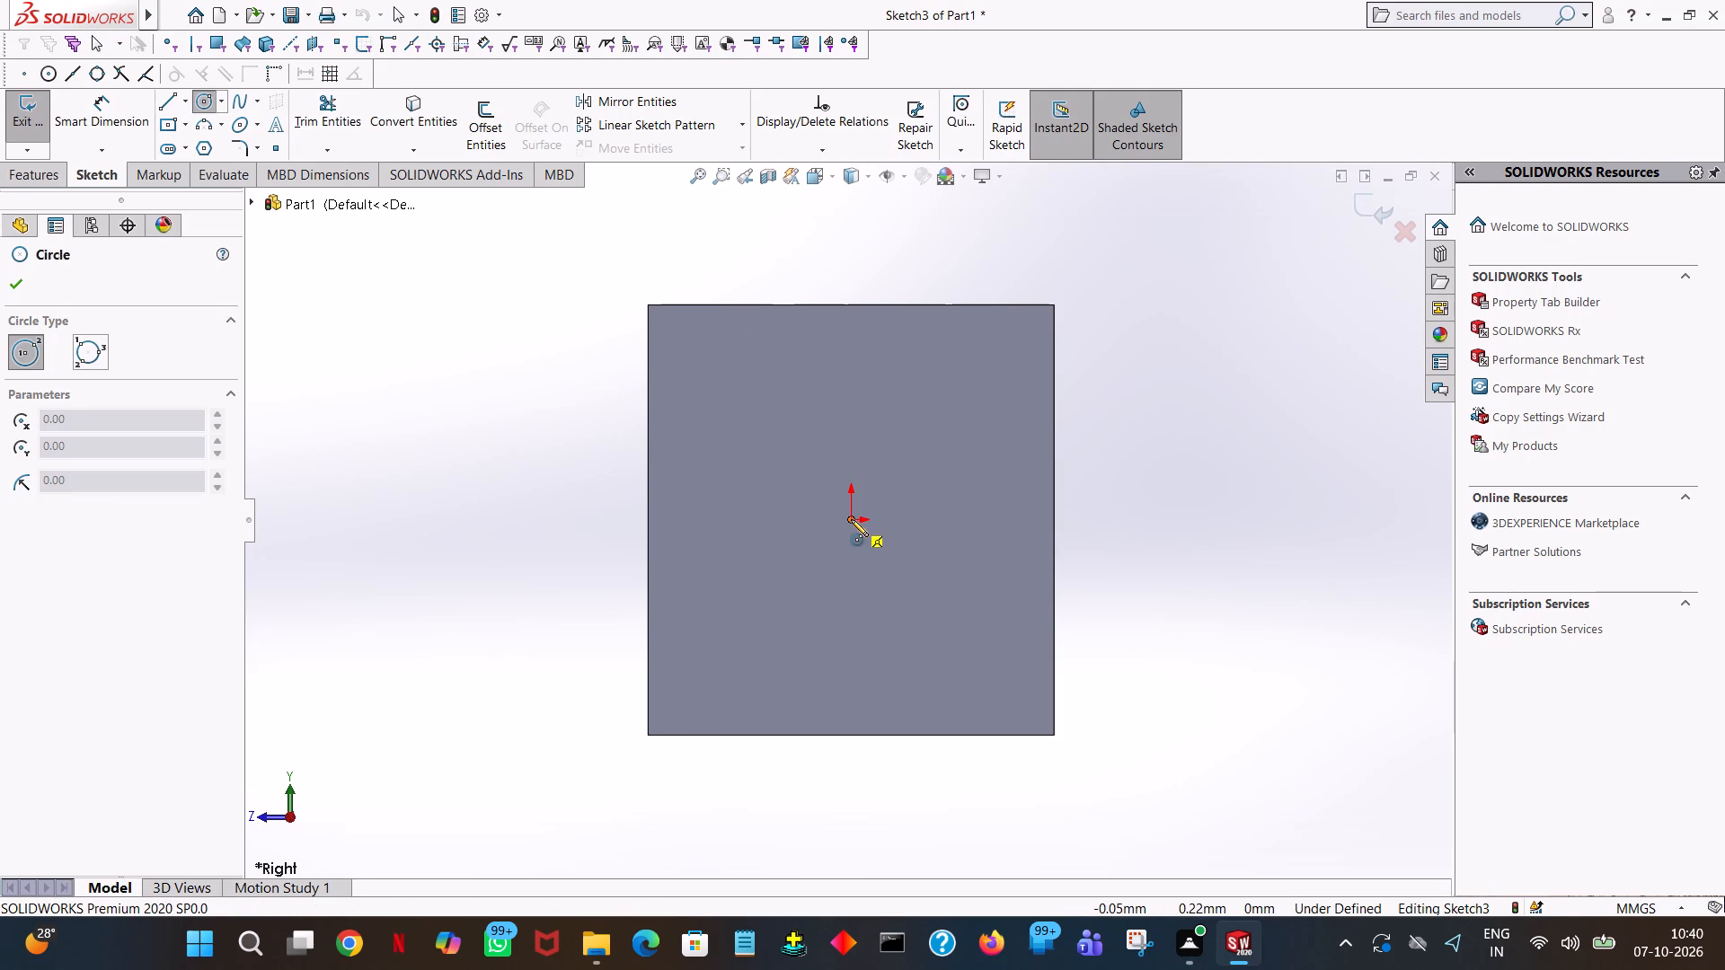
{"action": "left_click", "coordinate": [851, 519]}
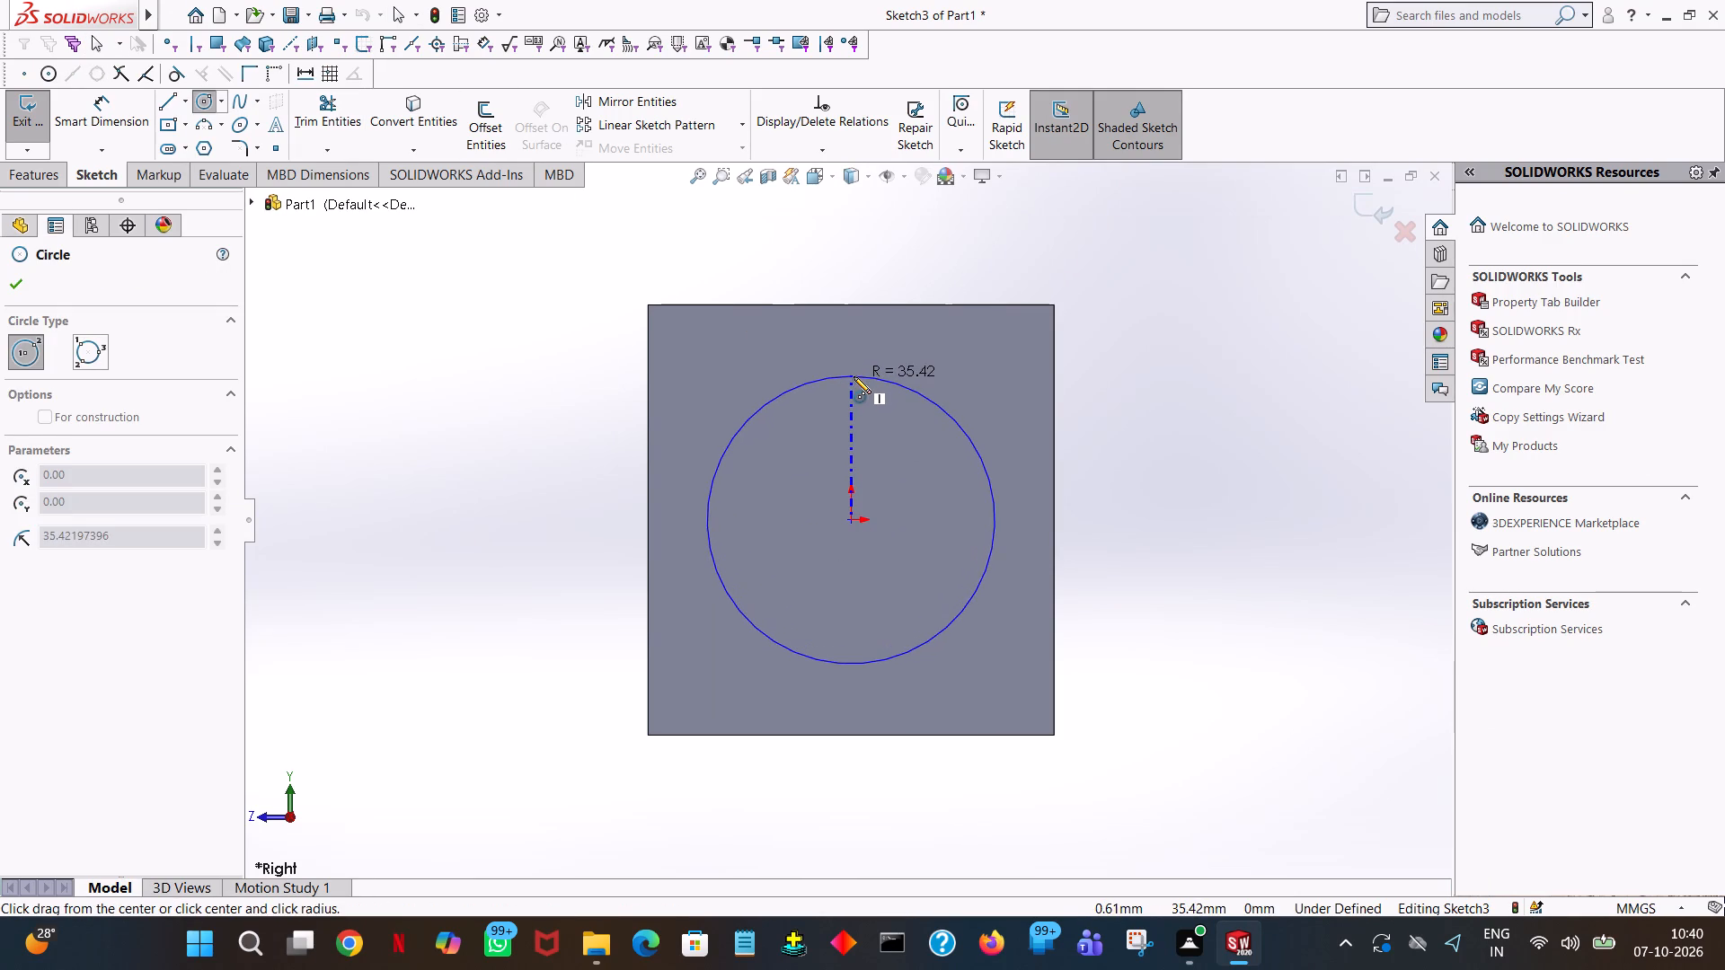
{"action": "left_click", "coordinate": [857, 366]}
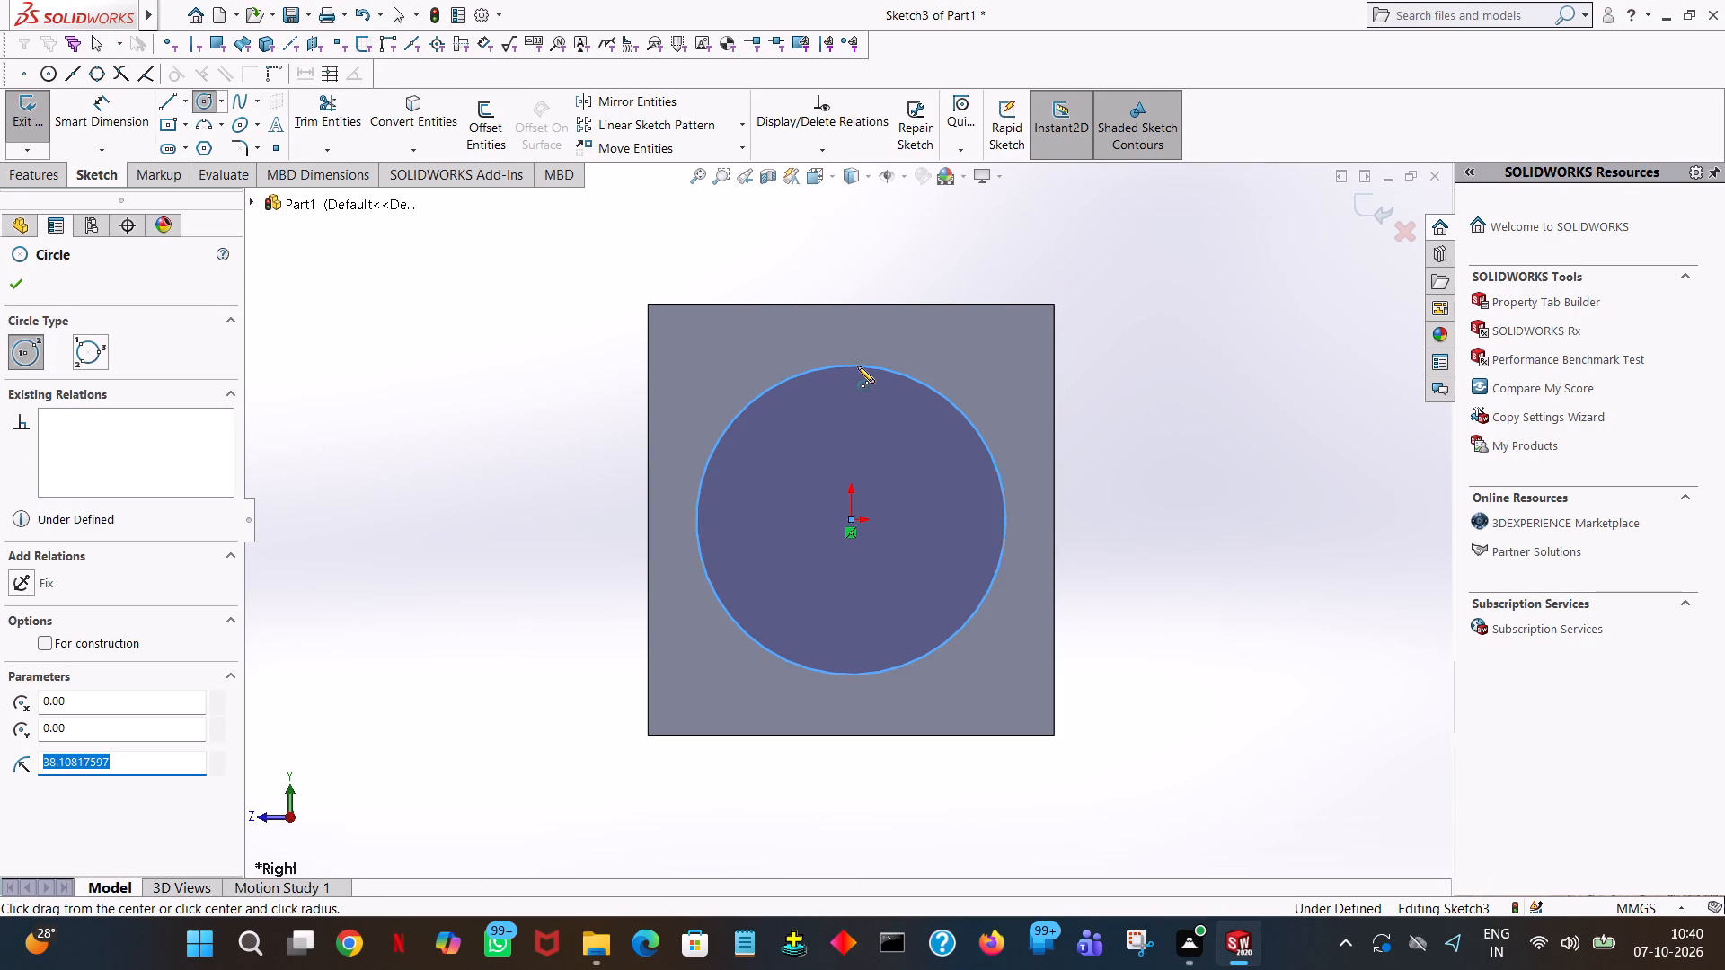
{"action": "type", "text": "40"}
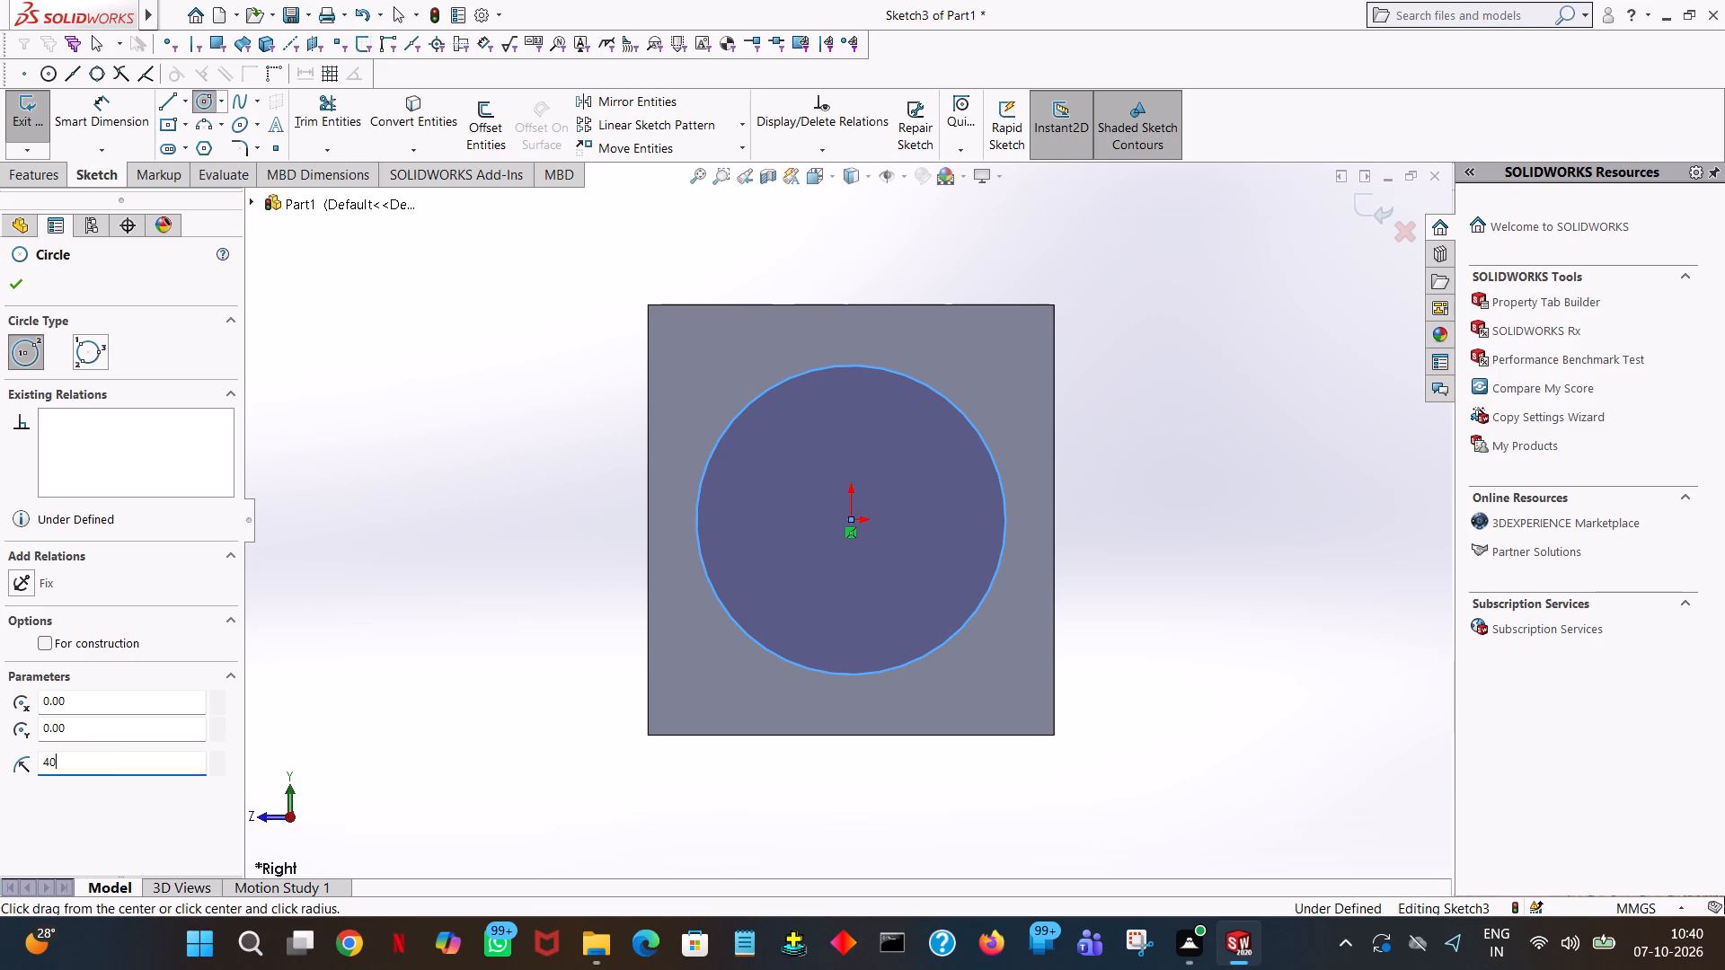
{"action": "key", "text": "Return"}
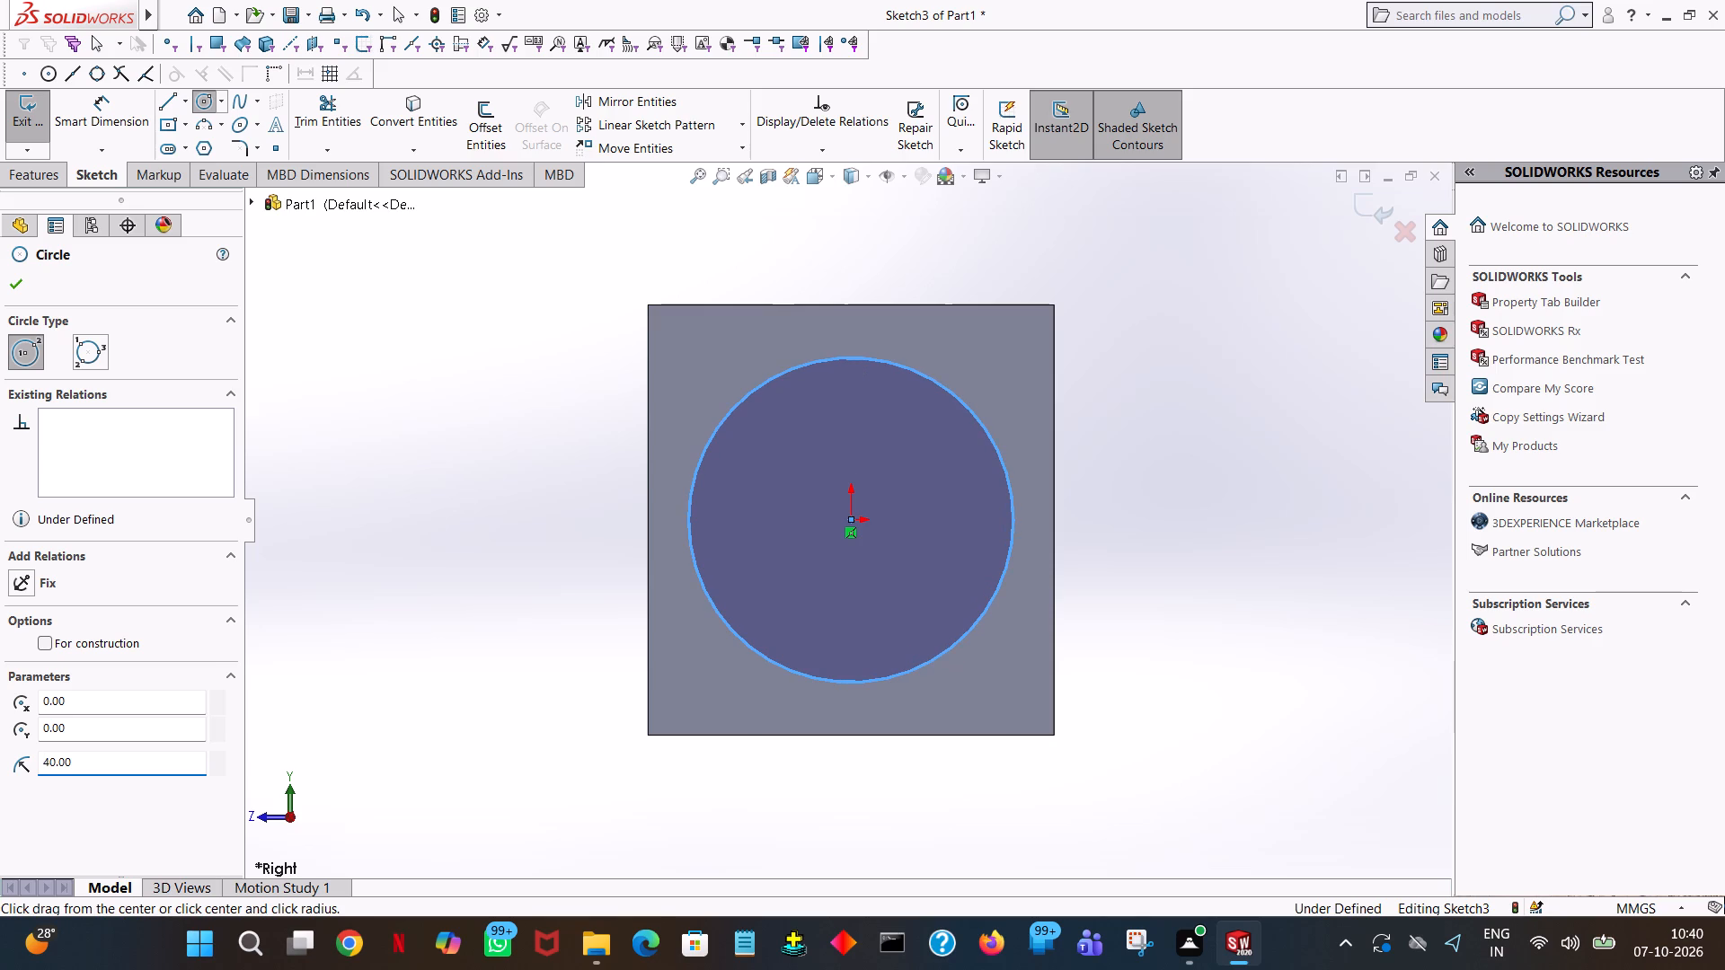
{"action": "left_click", "coordinate": [12, 284]}
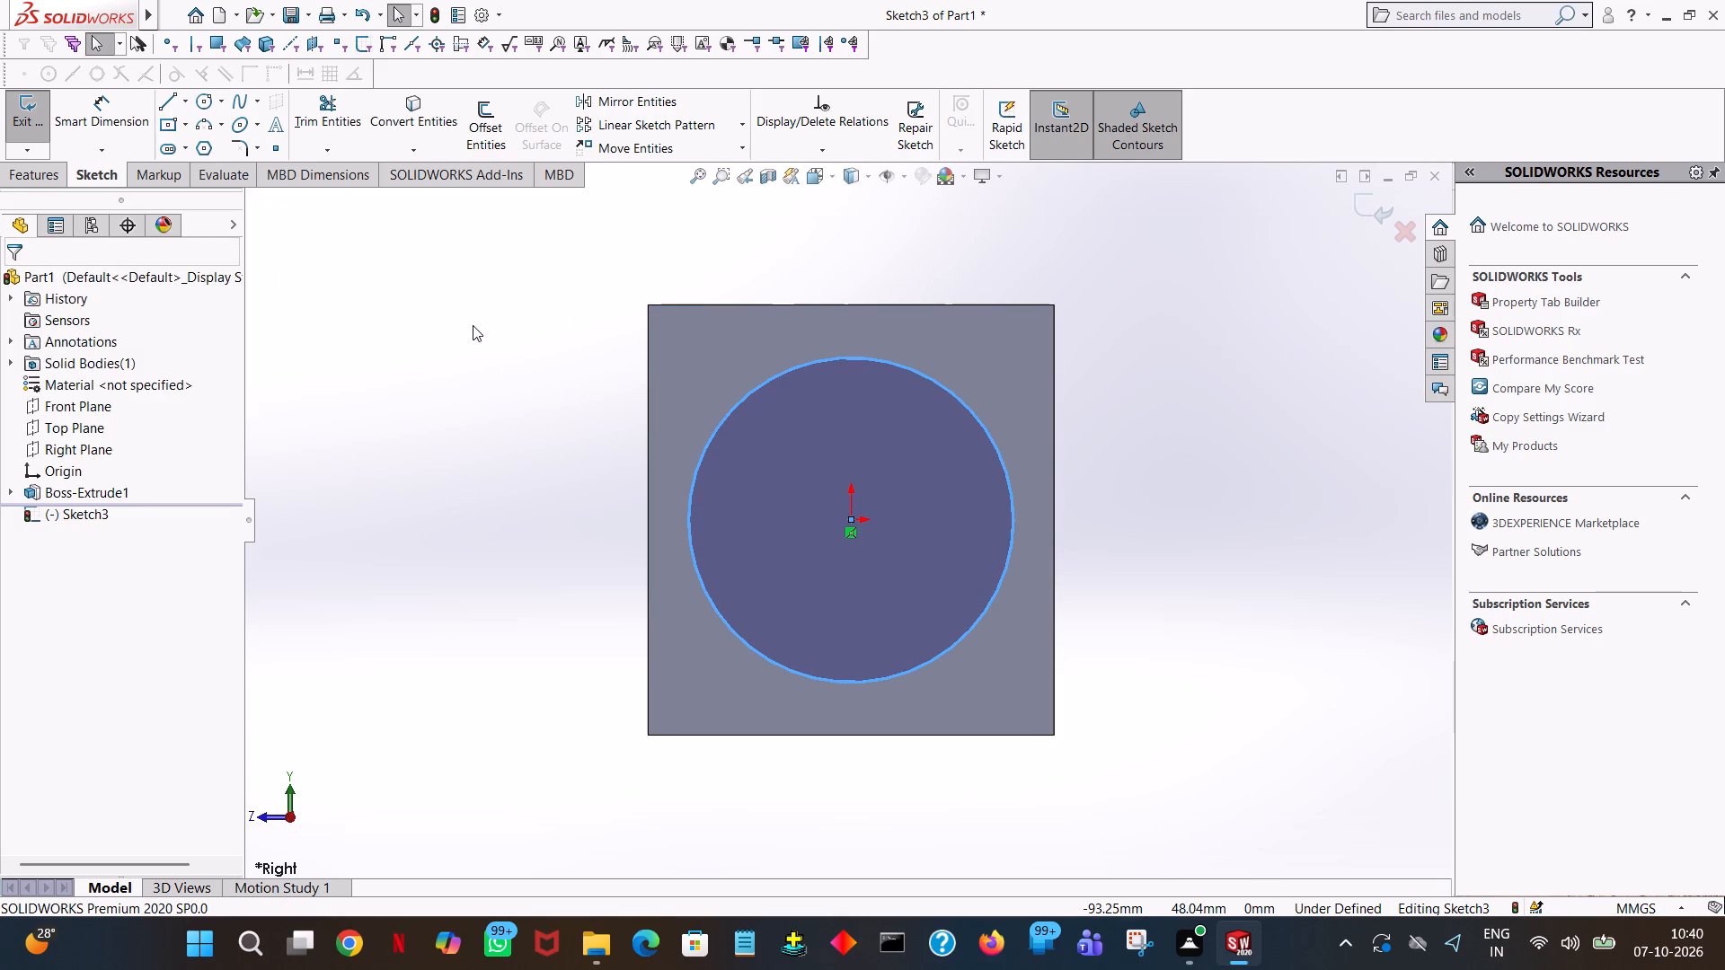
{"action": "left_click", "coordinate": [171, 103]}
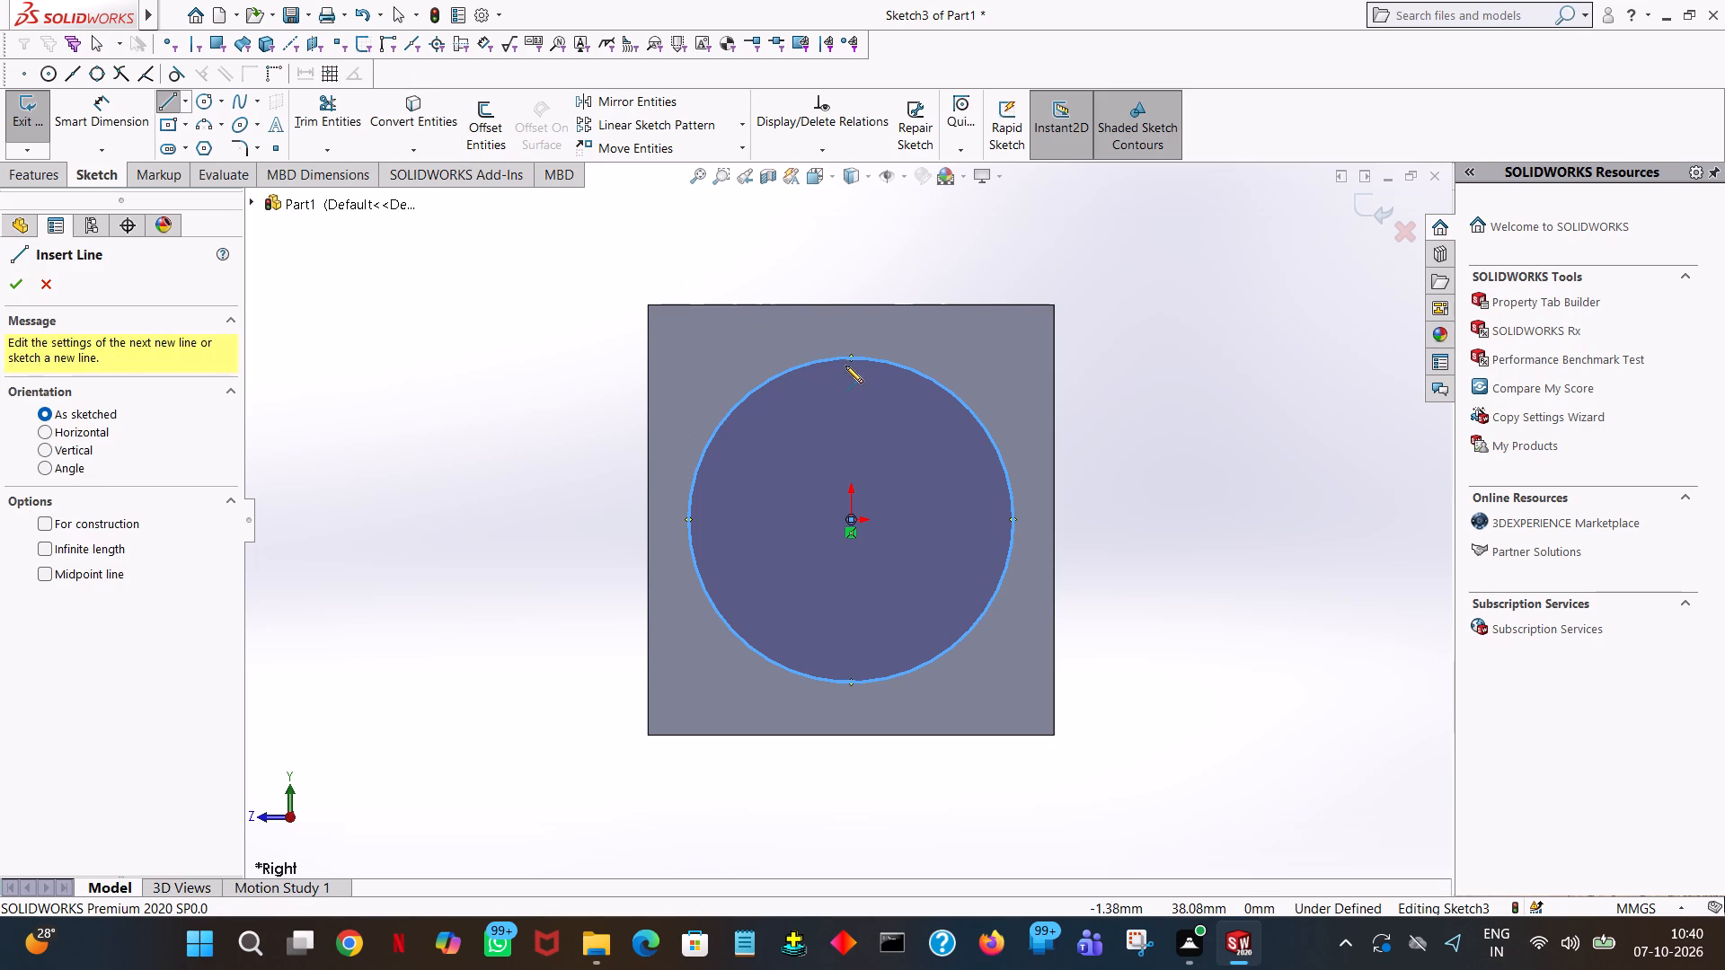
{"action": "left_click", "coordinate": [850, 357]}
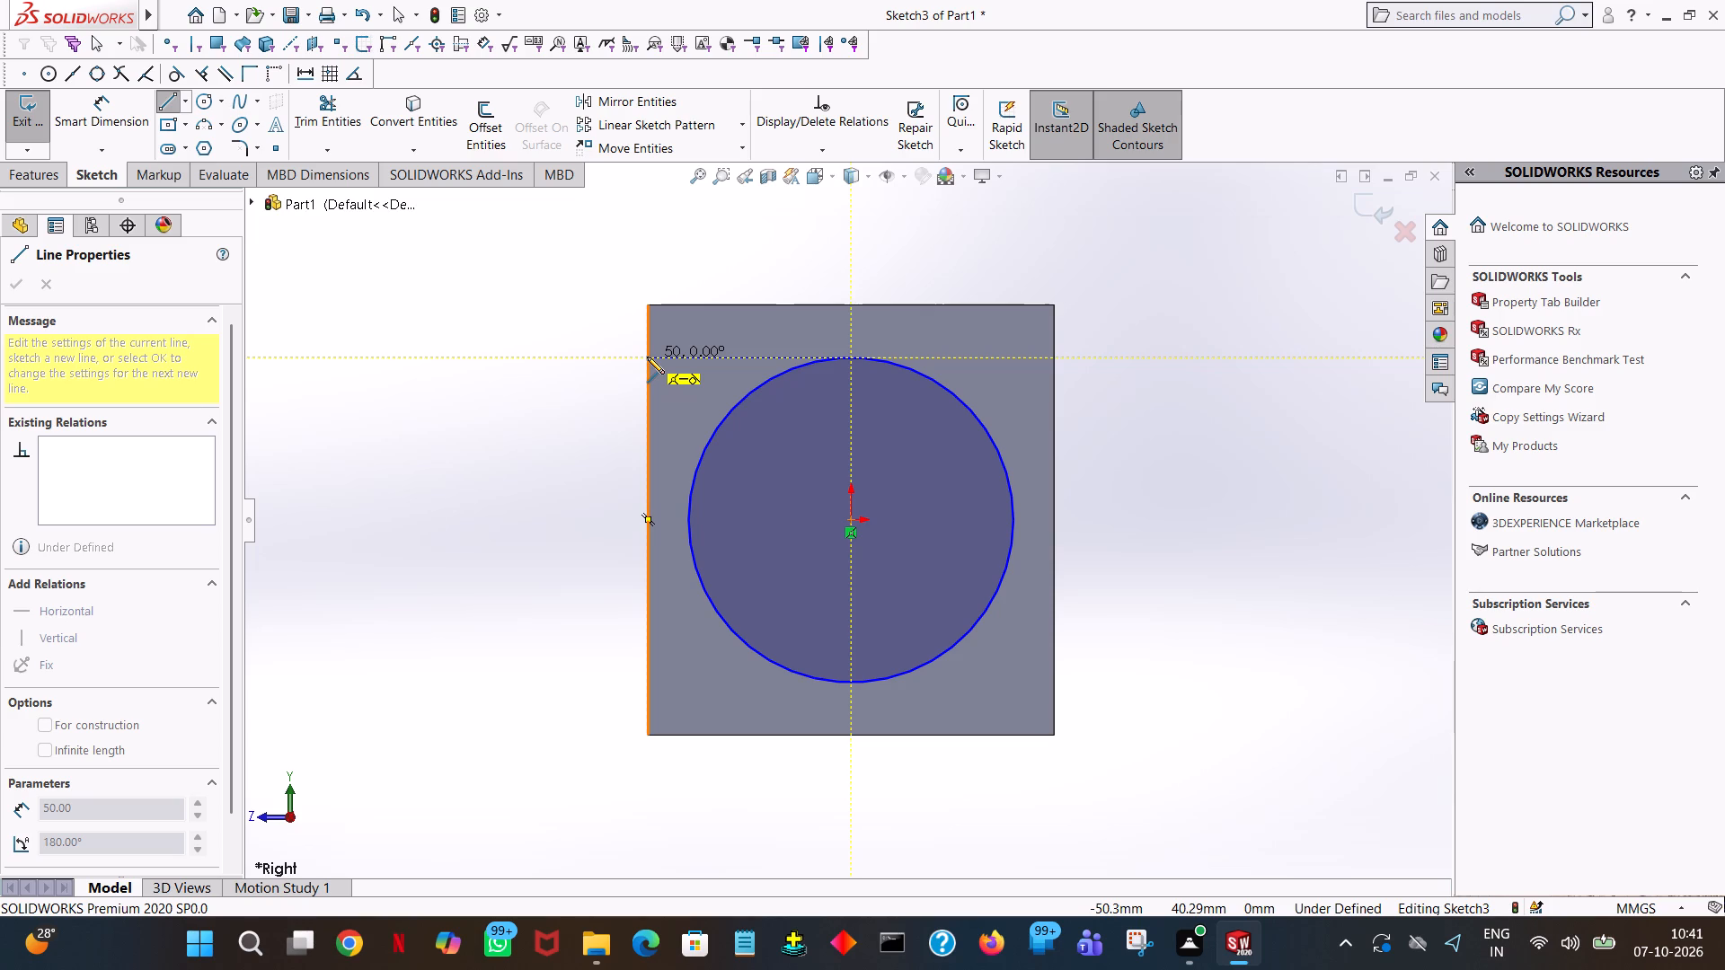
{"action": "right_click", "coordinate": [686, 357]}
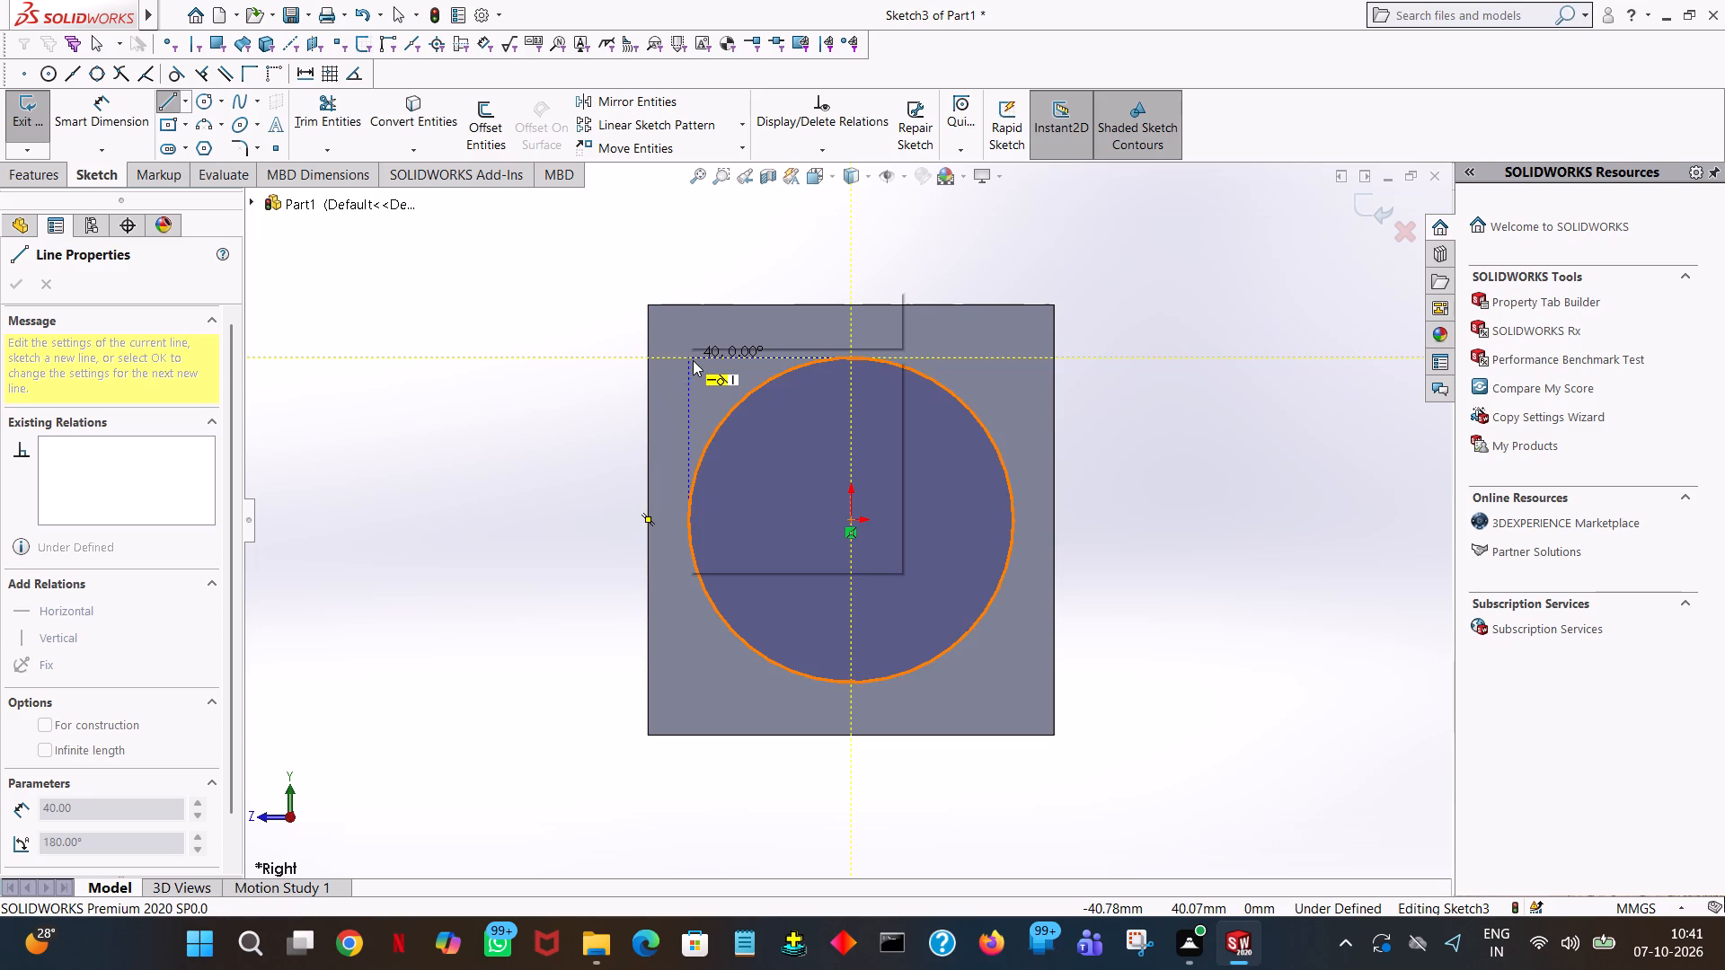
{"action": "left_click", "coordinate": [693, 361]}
Draw a vertical line from the face's upper-left corner down along its side edge and set its length to 20 mm.
{"action": "left_click", "coordinate": [158, 96]}
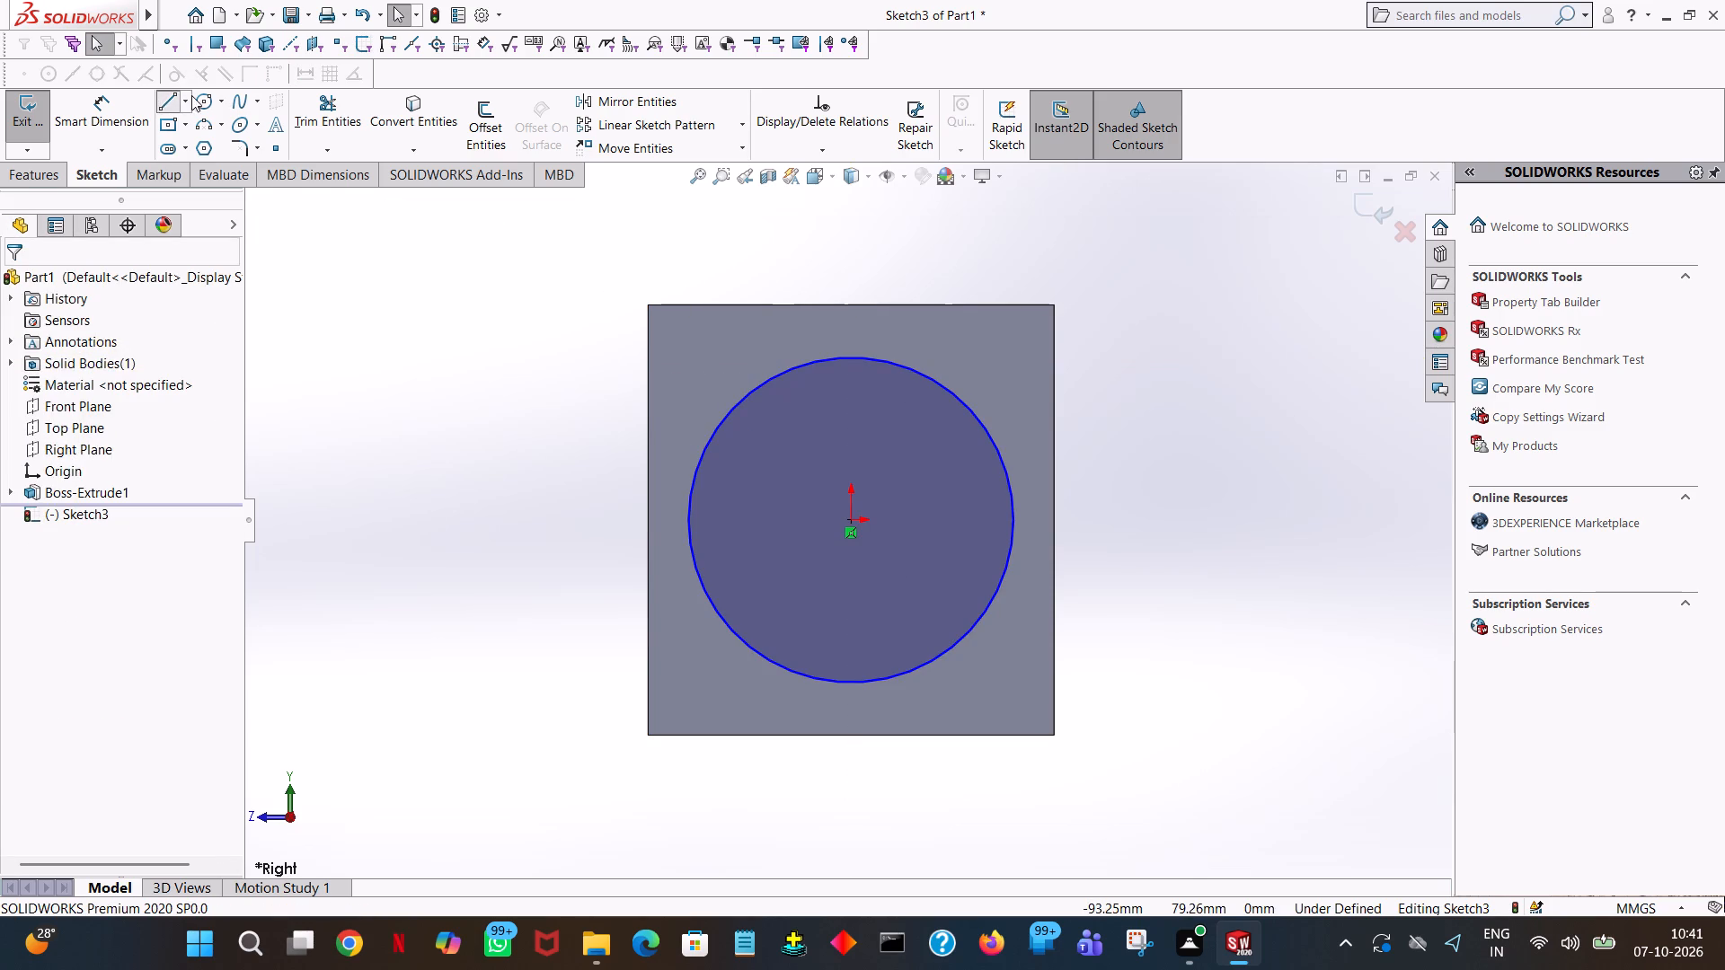
{"action": "left_click", "coordinate": [645, 303]}
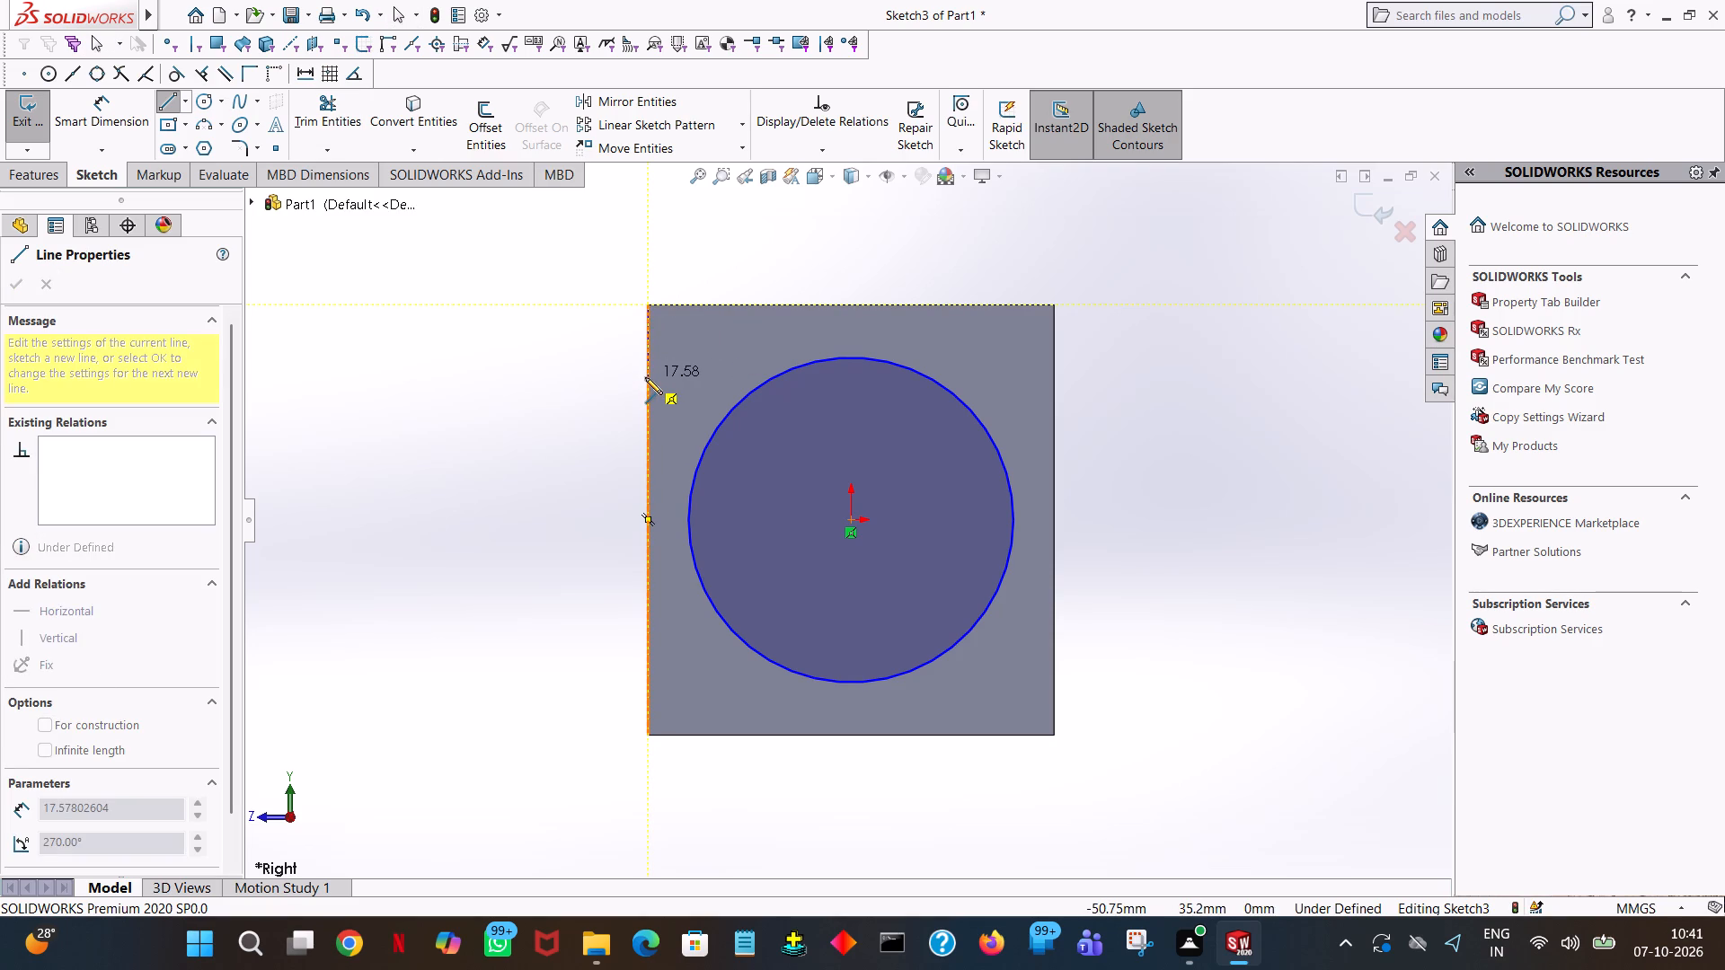
{"action": "left_click", "coordinate": [645, 377]}
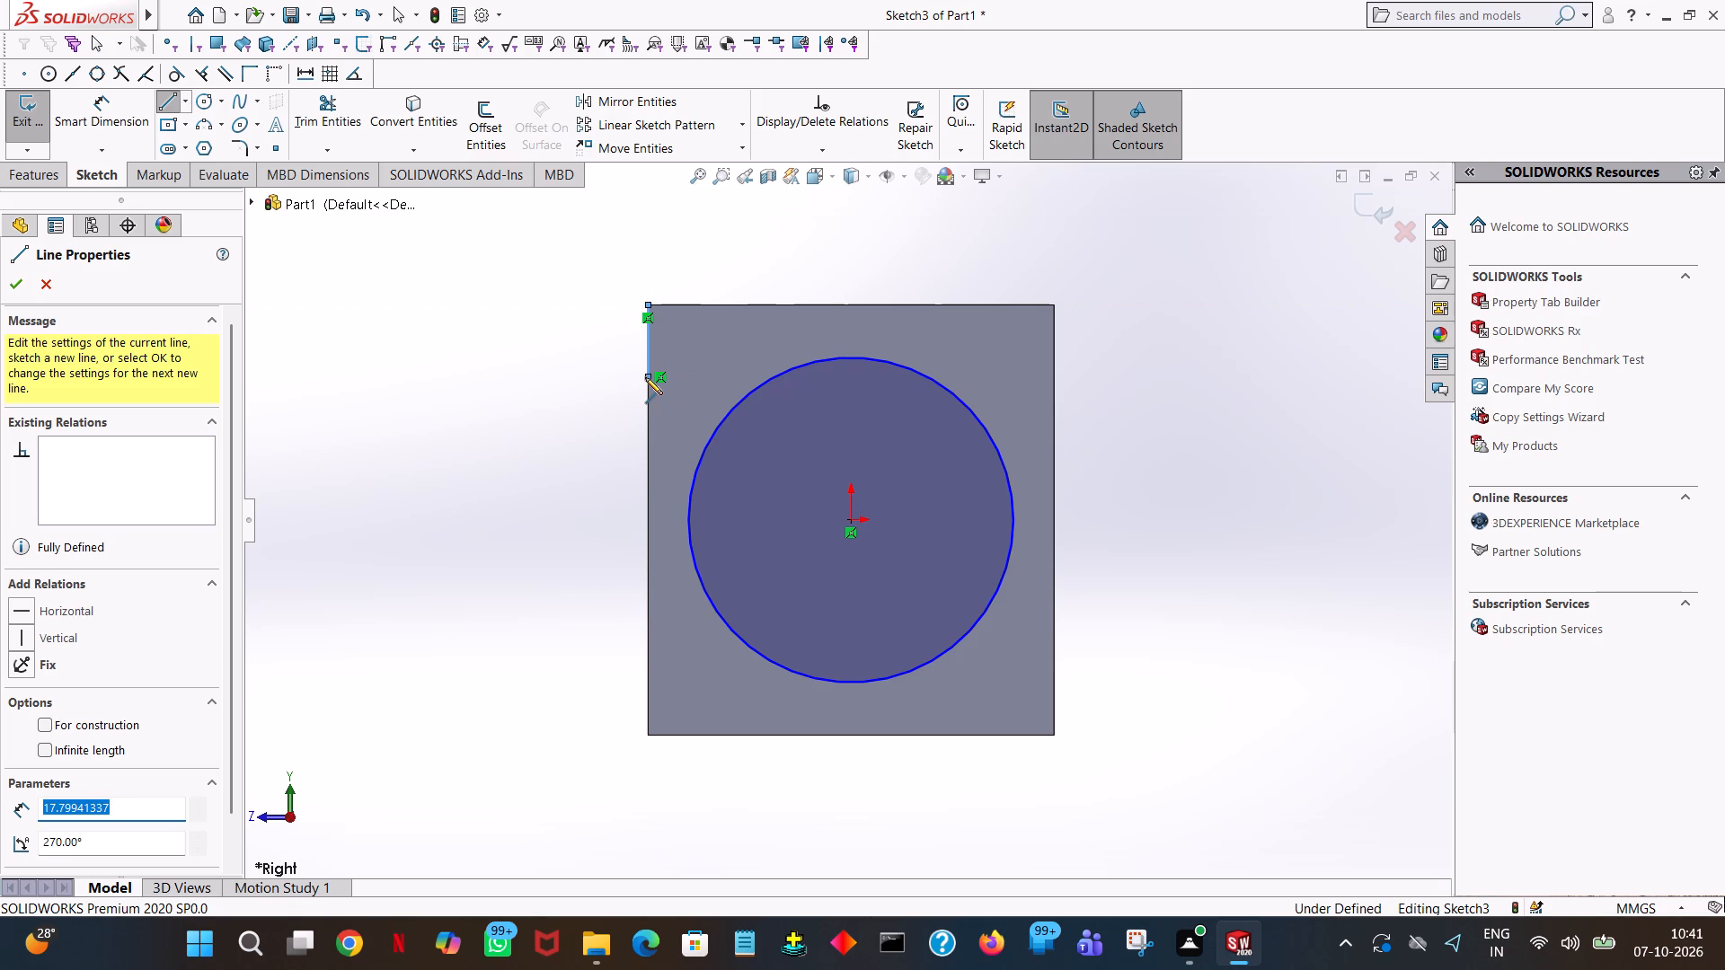
{"action": "type", "text": "20"}
{"action": "key", "text": "Return"}
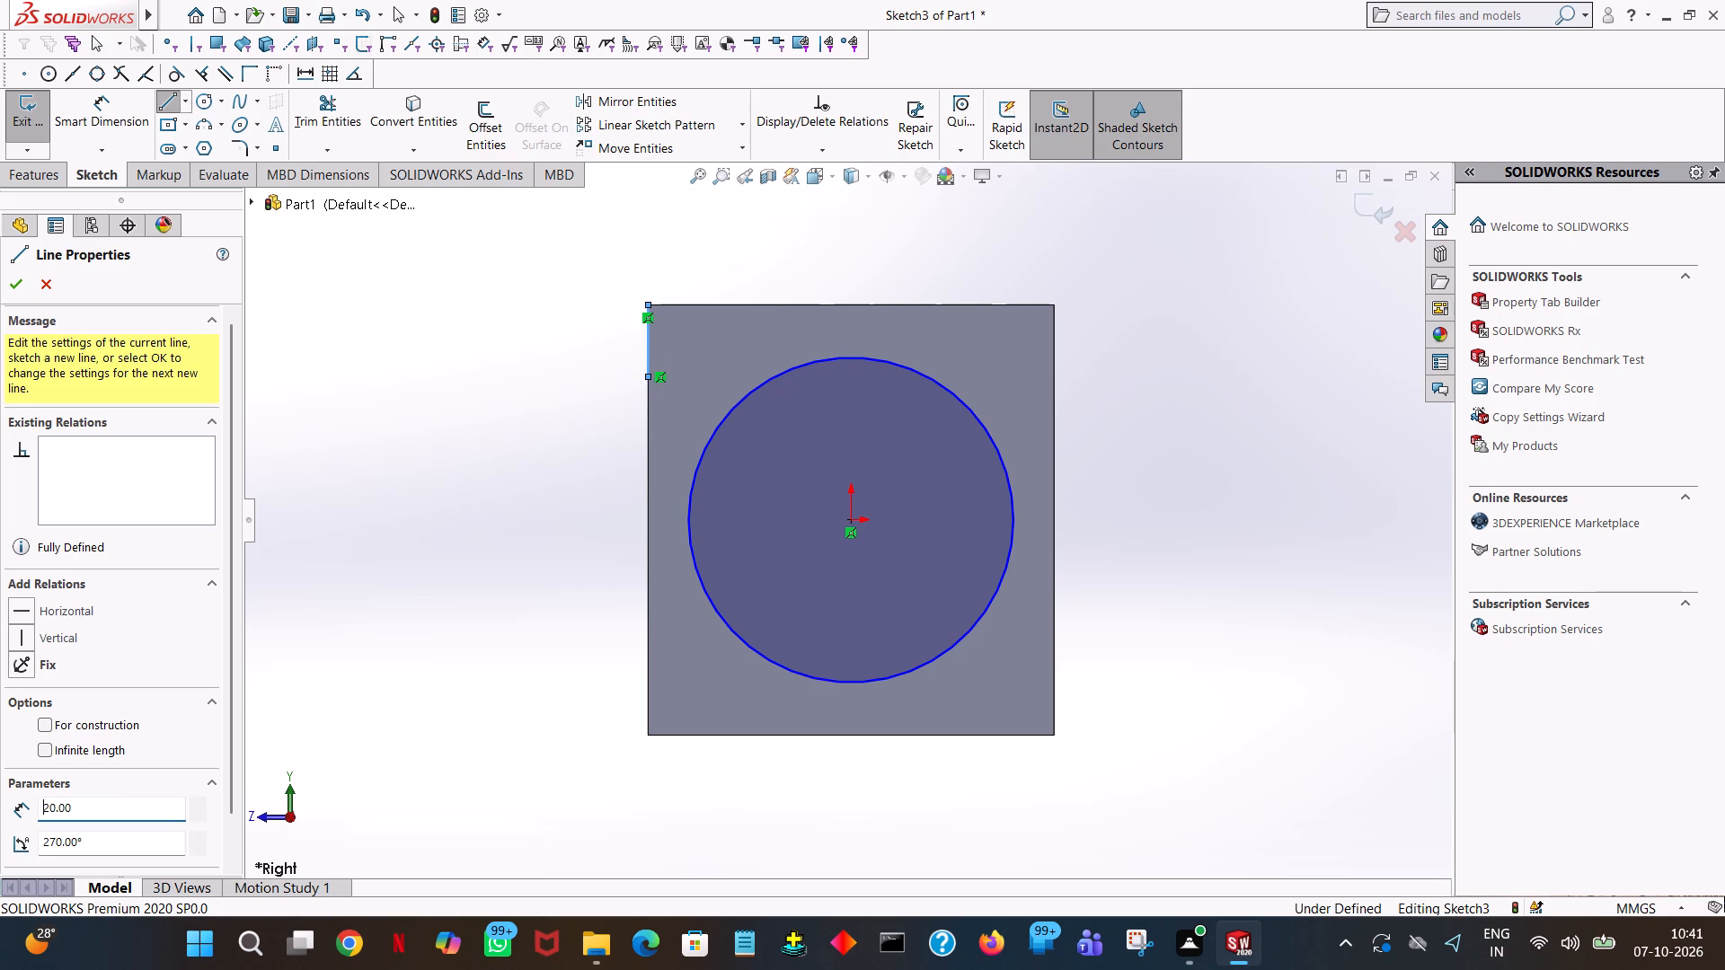
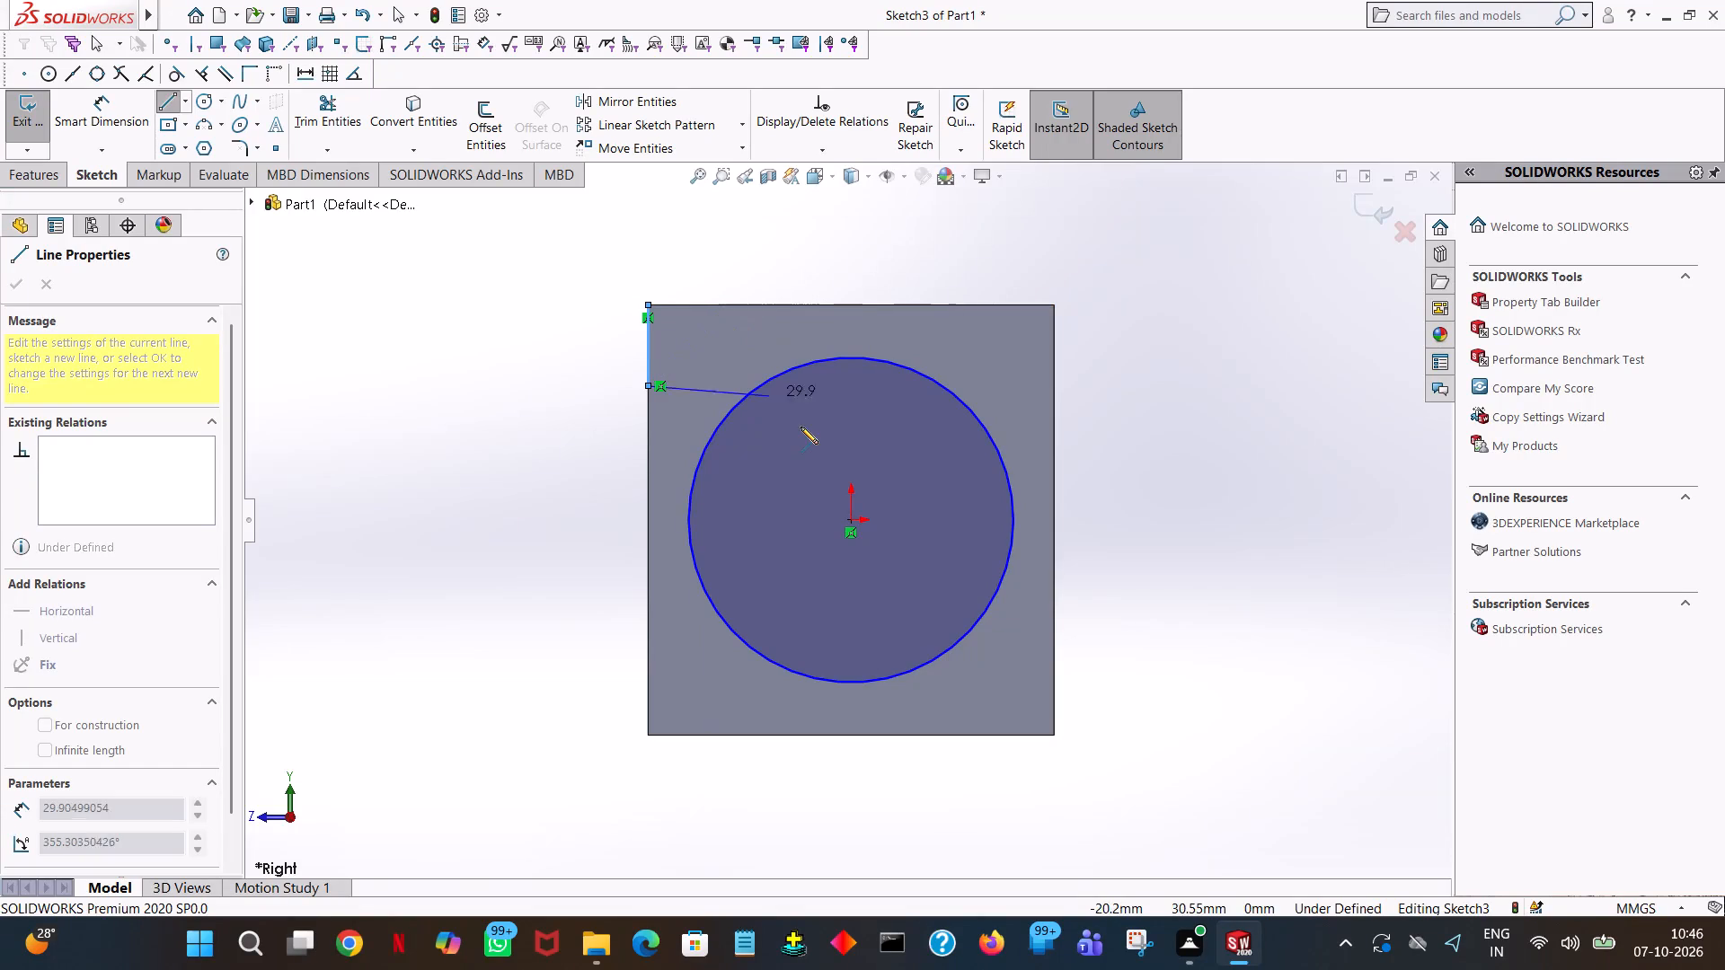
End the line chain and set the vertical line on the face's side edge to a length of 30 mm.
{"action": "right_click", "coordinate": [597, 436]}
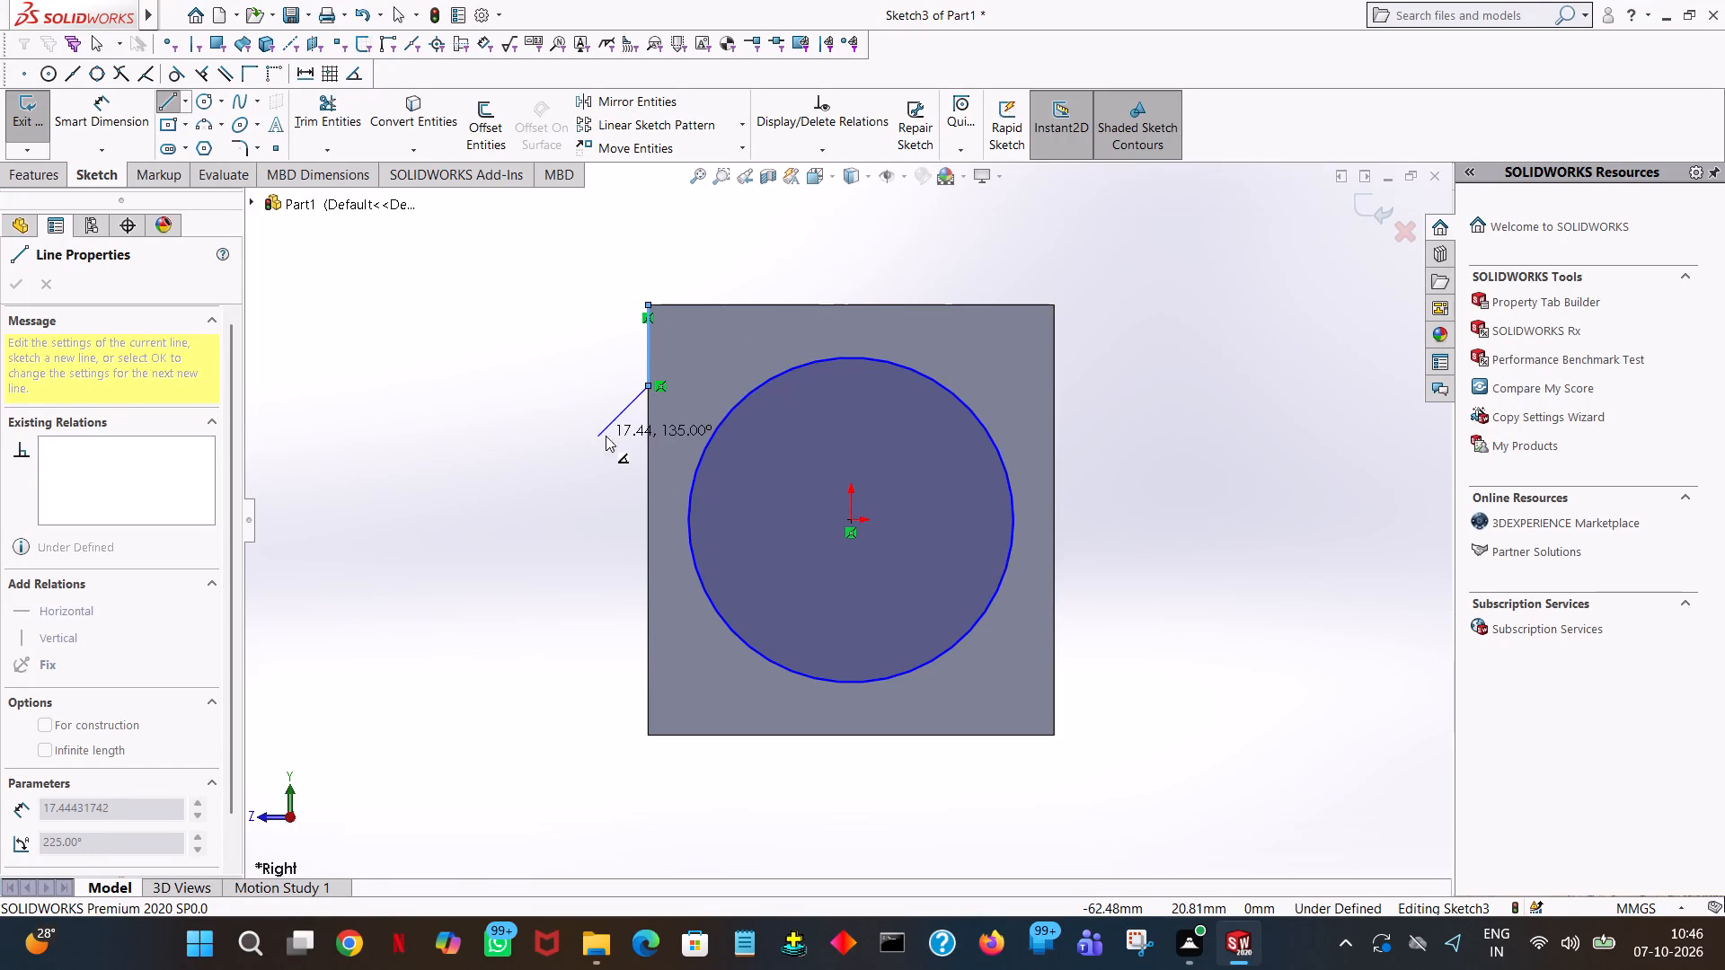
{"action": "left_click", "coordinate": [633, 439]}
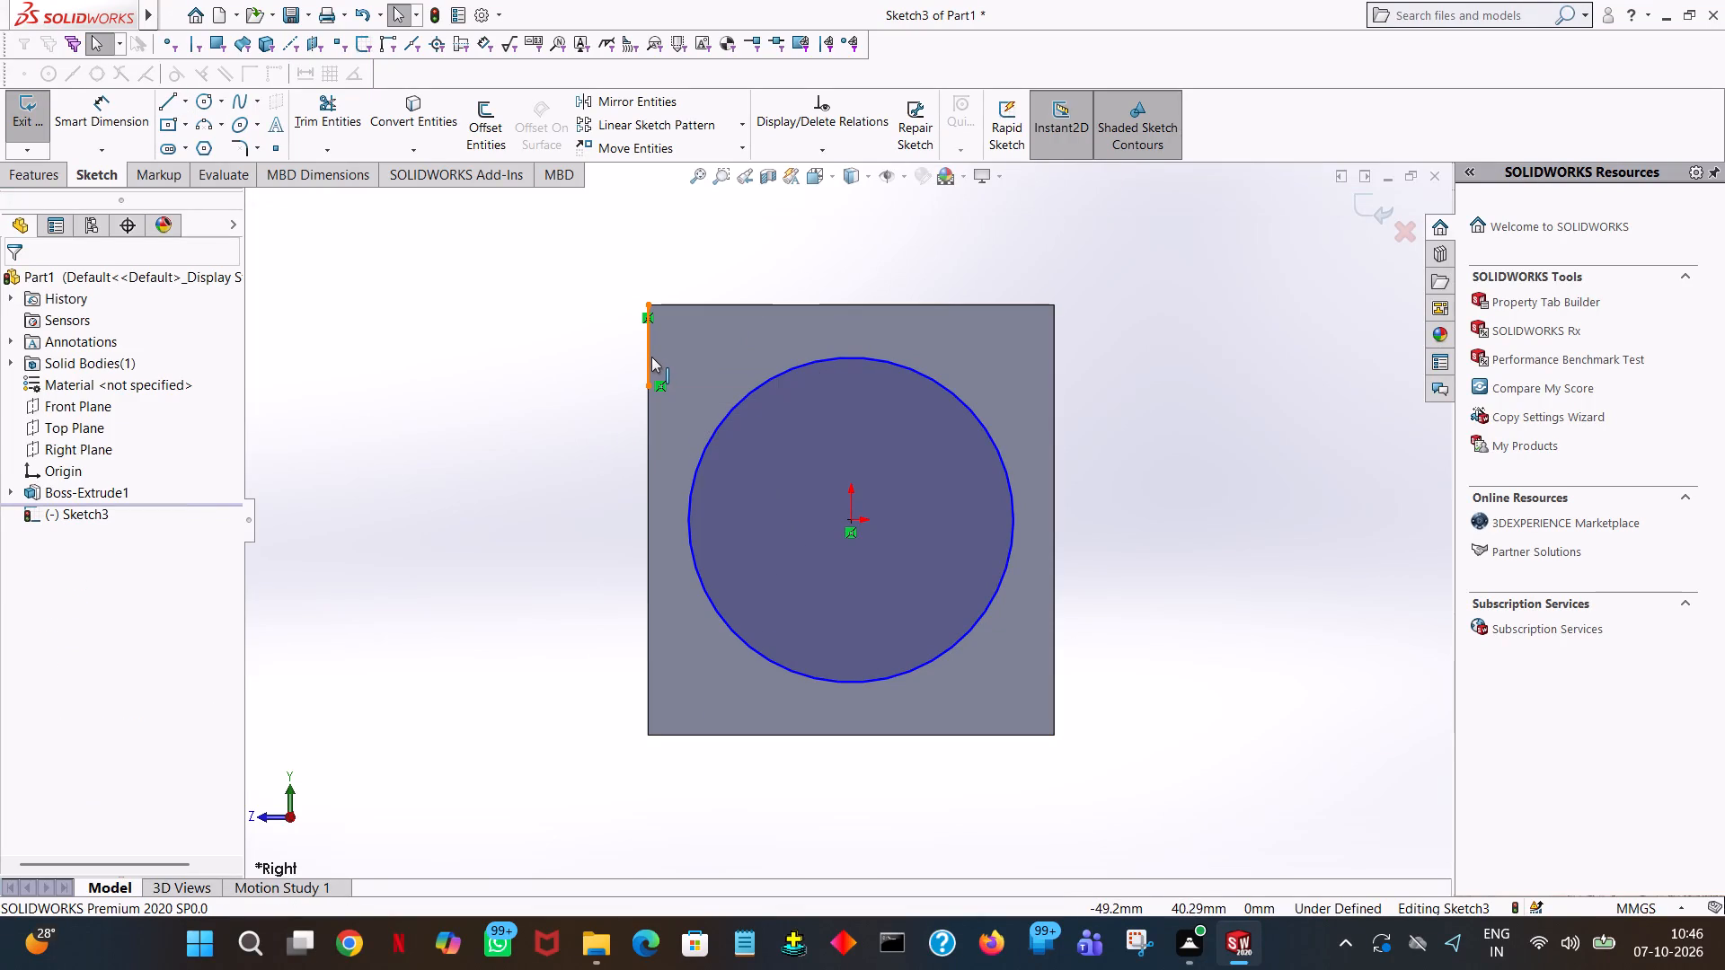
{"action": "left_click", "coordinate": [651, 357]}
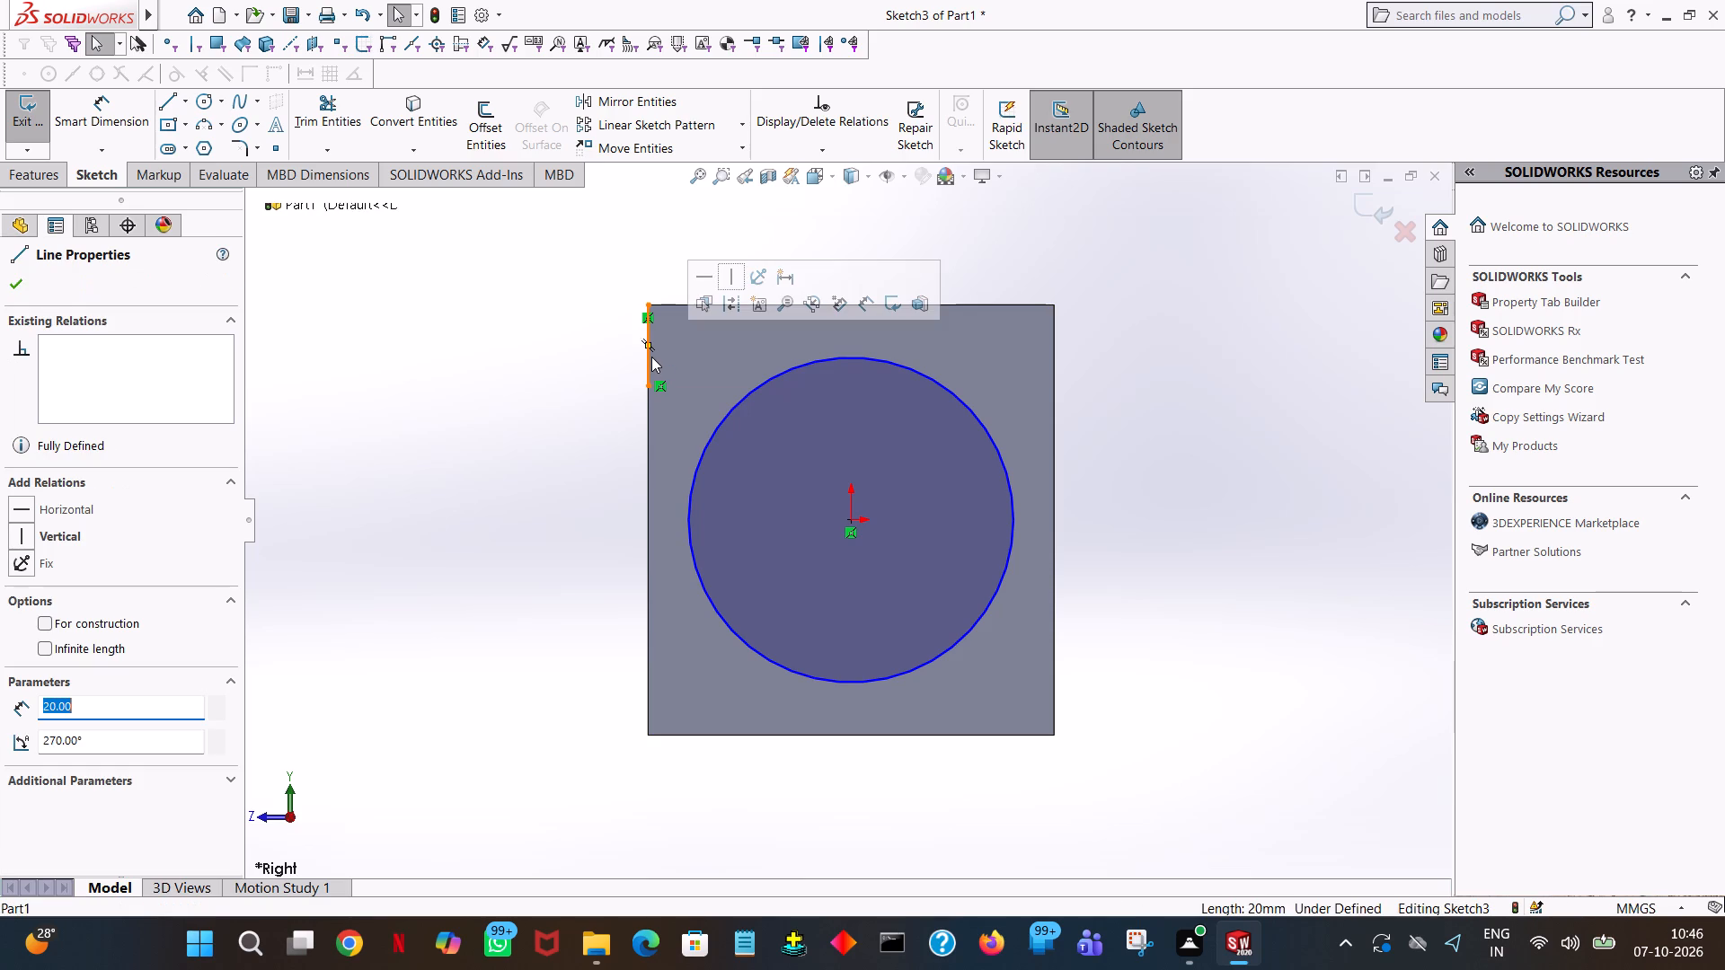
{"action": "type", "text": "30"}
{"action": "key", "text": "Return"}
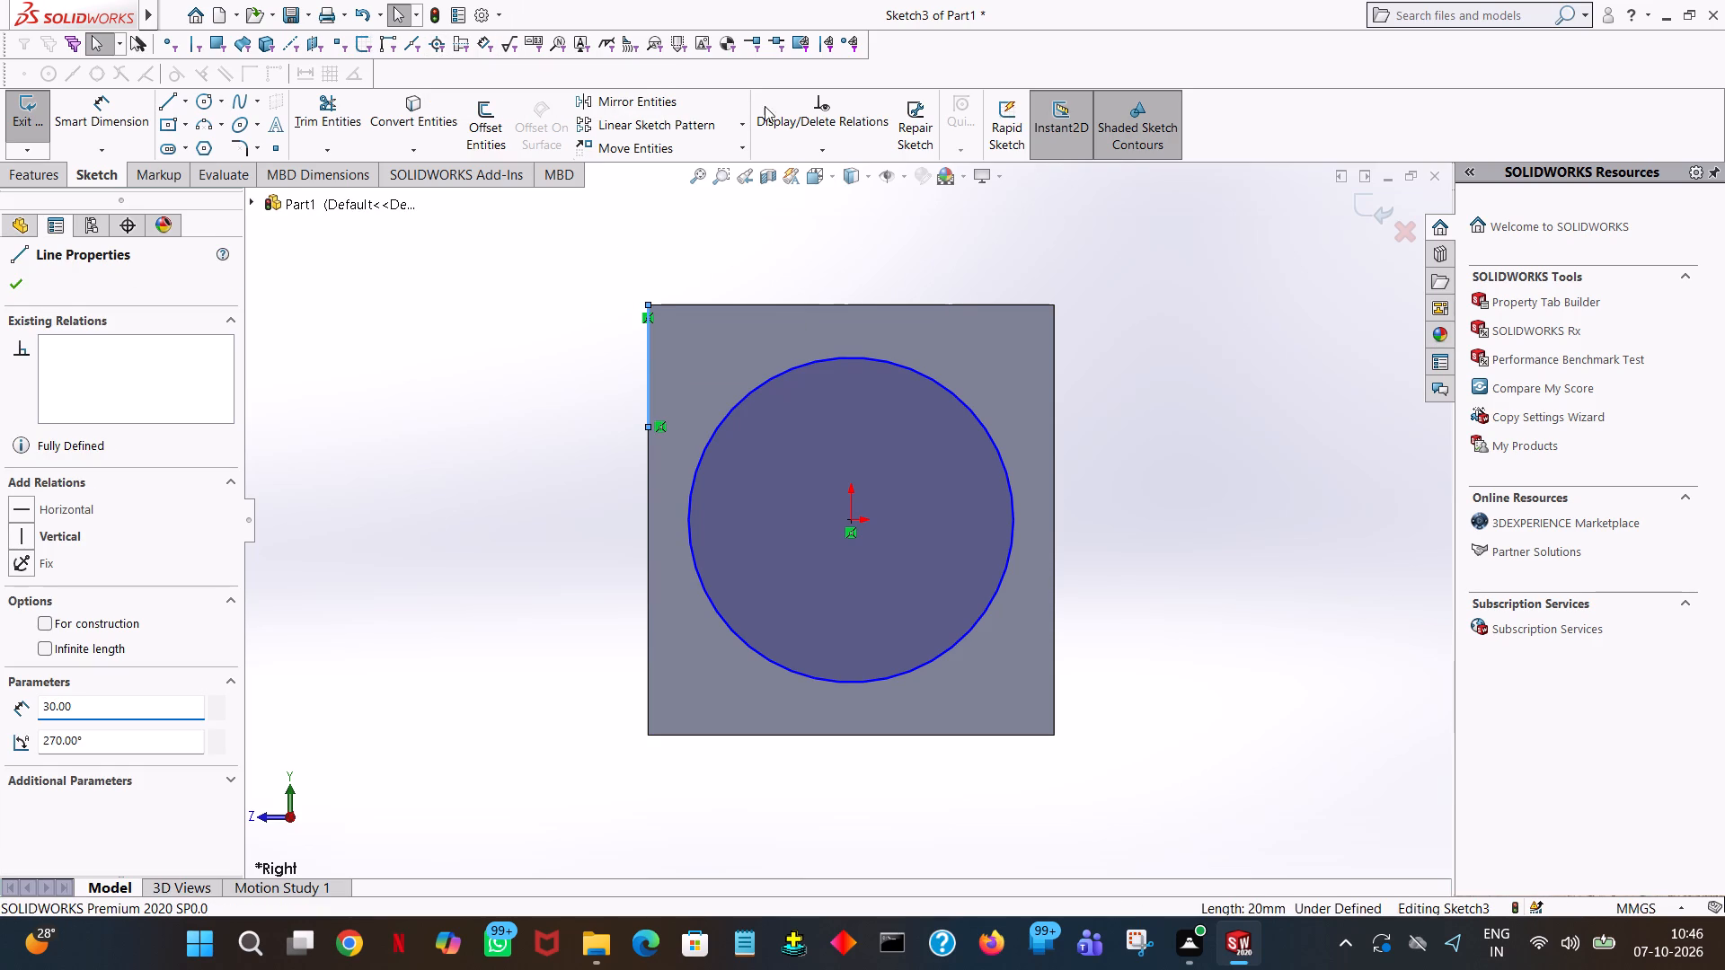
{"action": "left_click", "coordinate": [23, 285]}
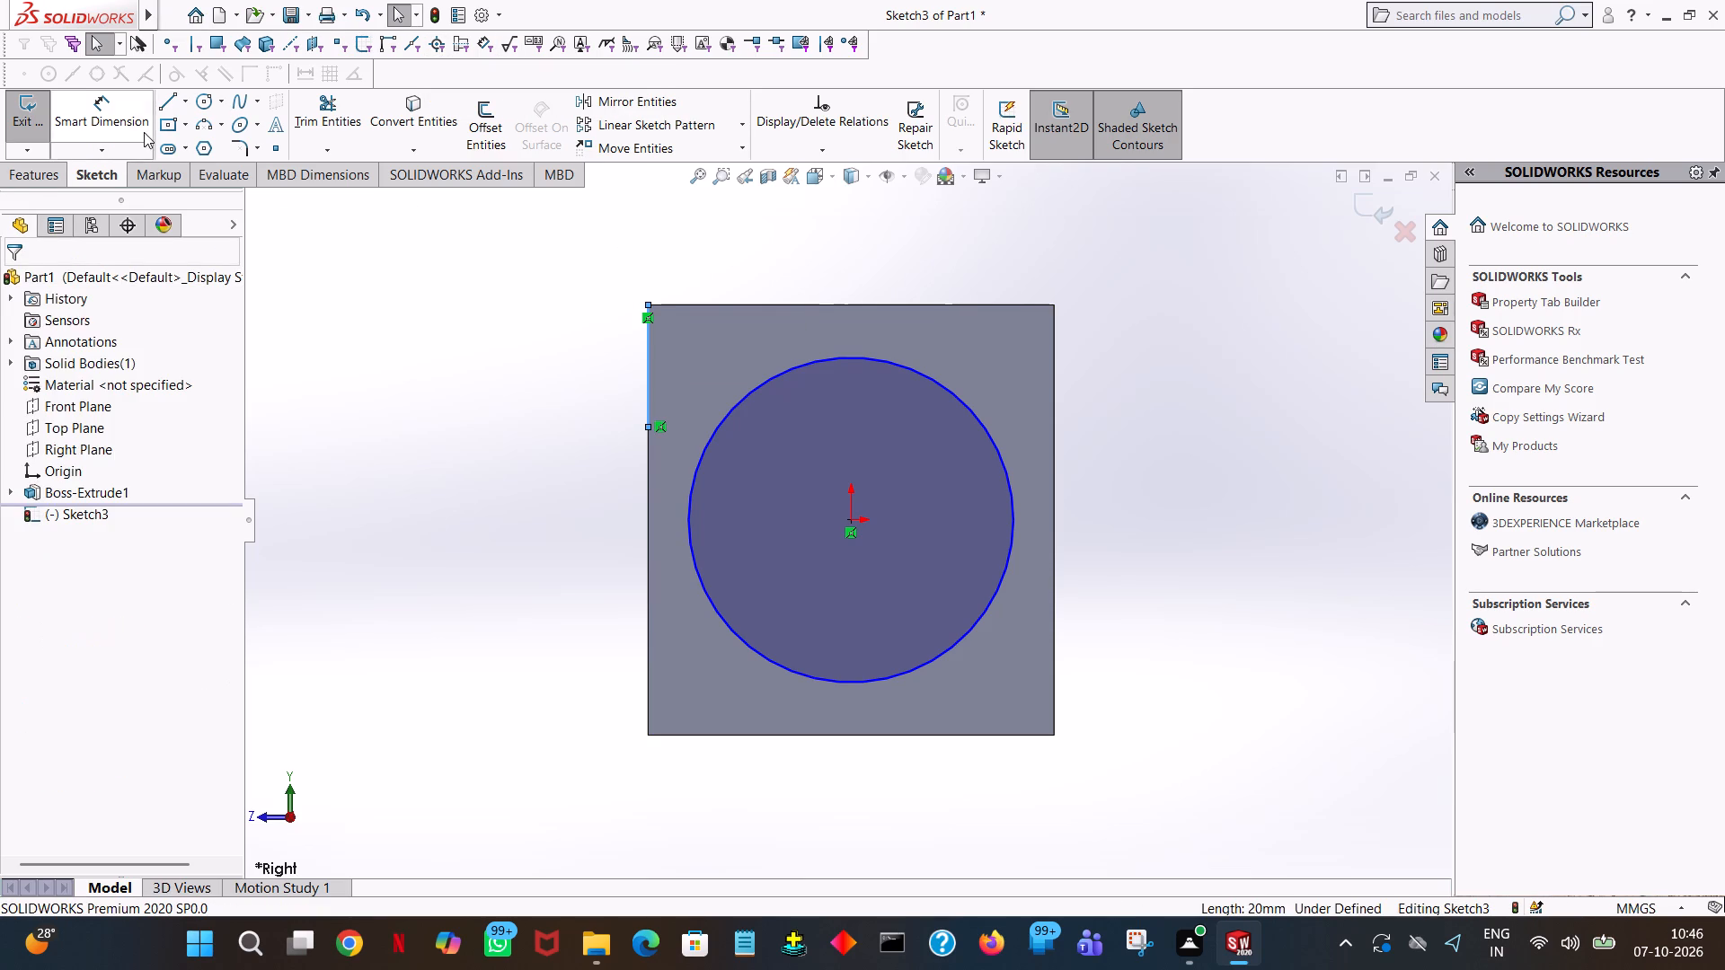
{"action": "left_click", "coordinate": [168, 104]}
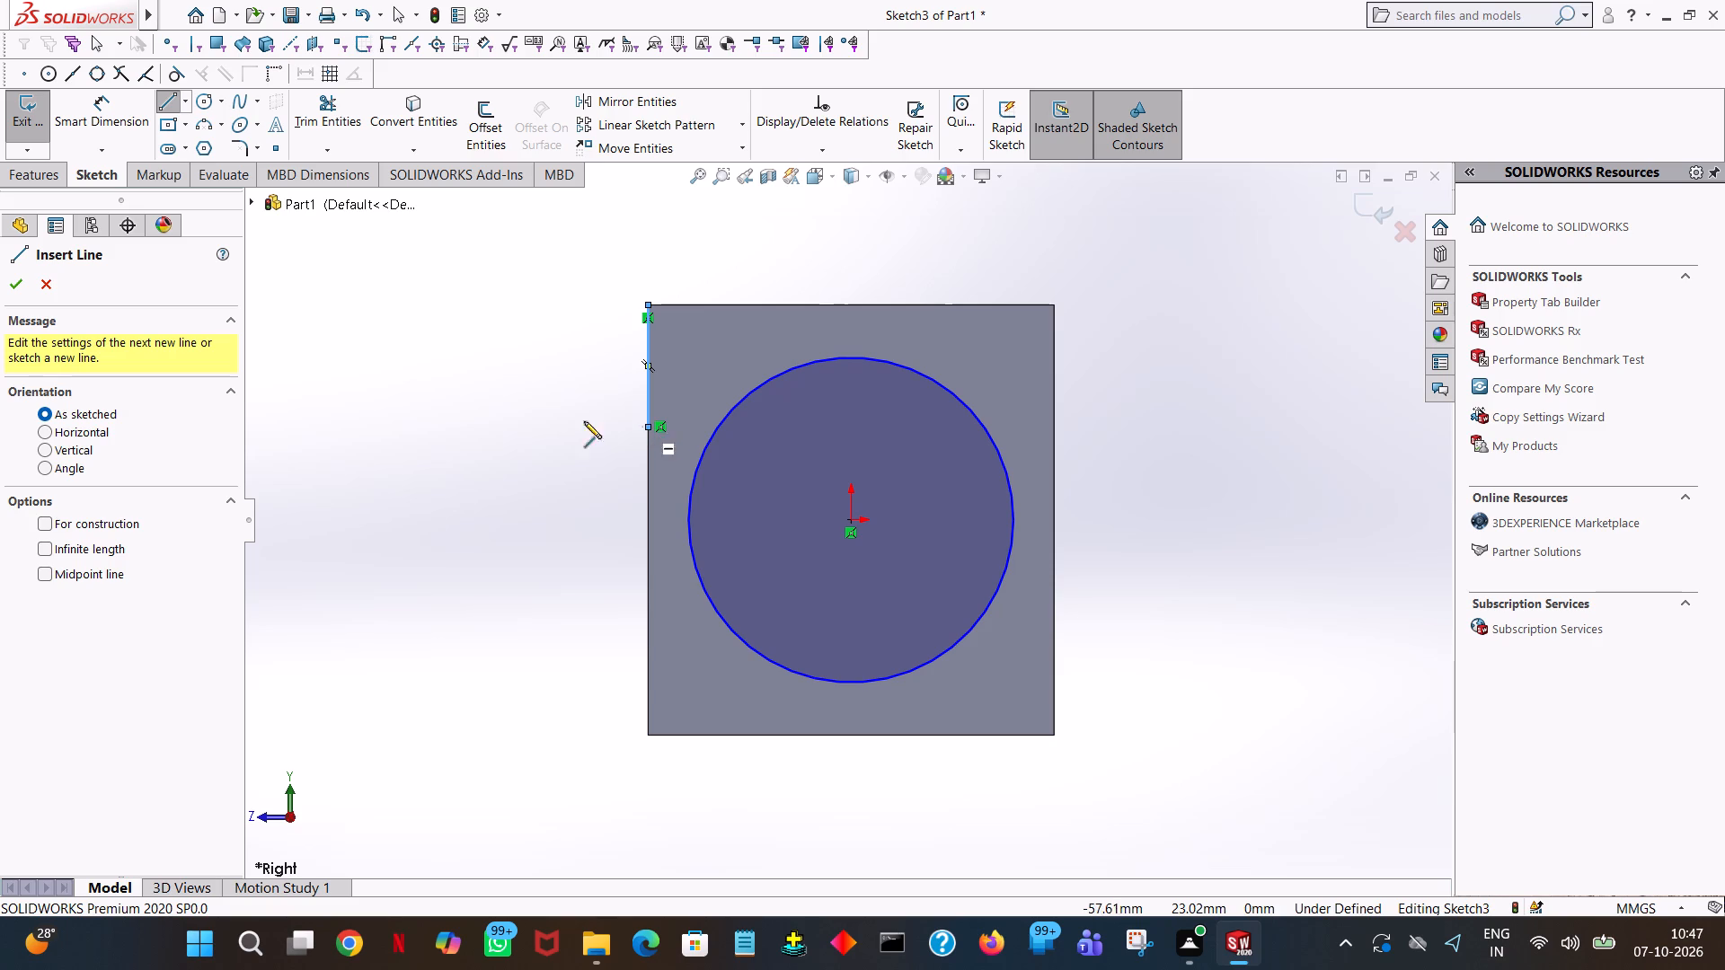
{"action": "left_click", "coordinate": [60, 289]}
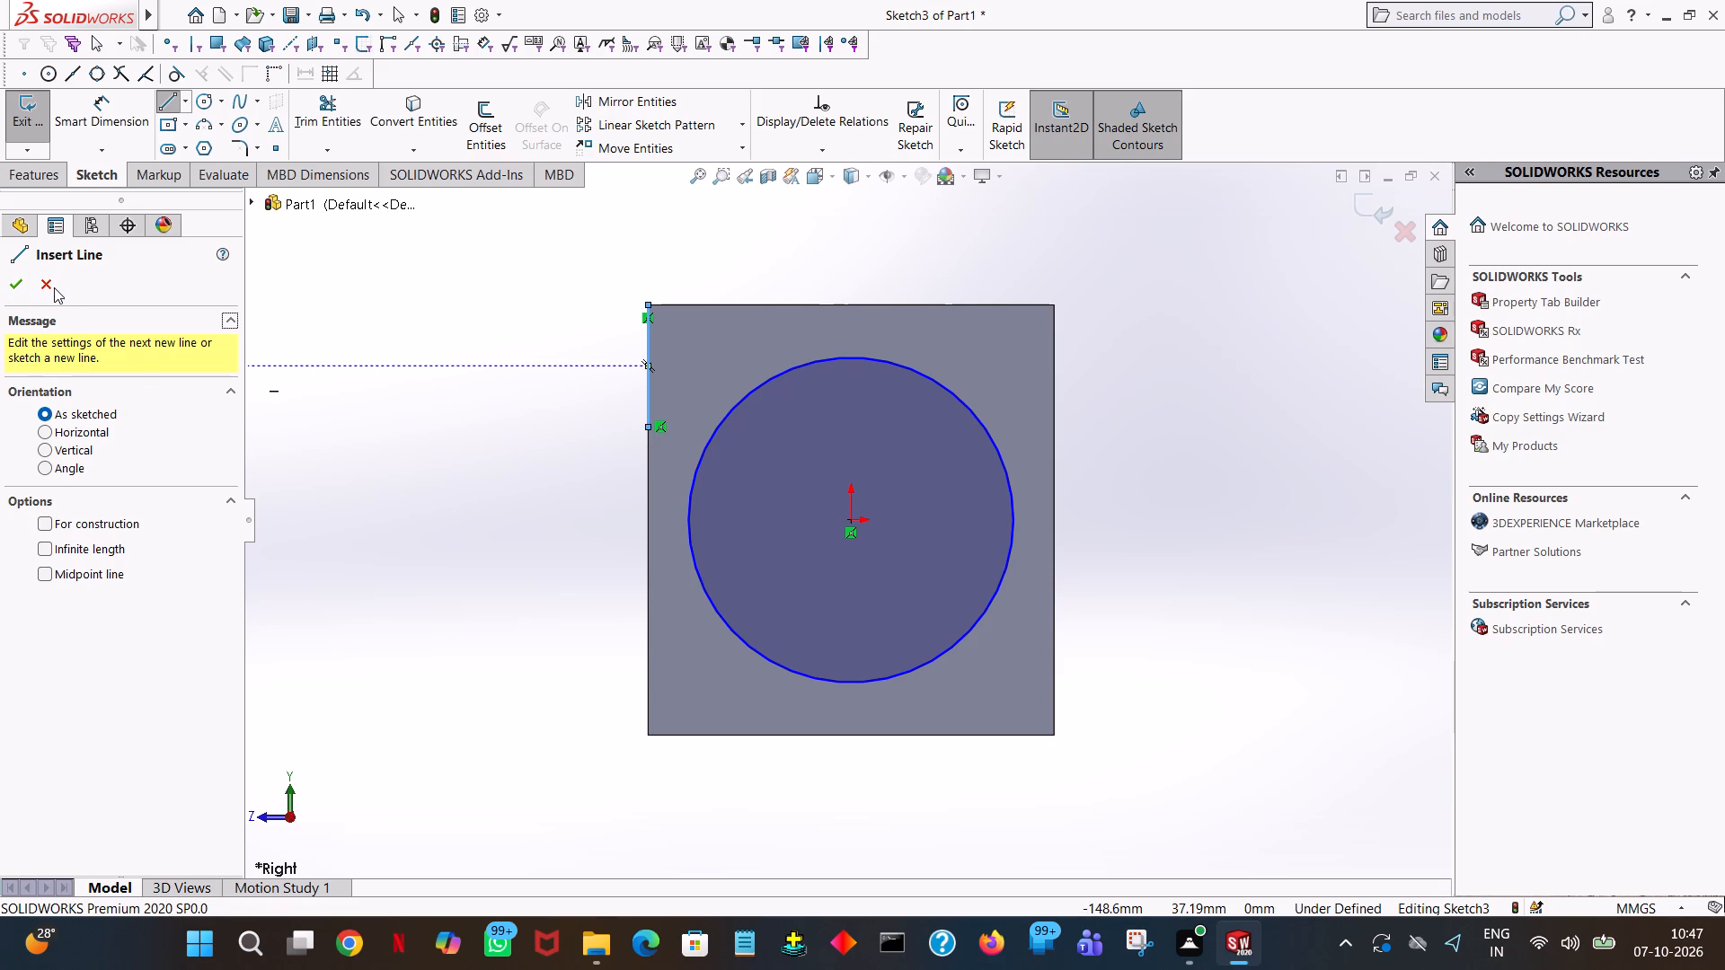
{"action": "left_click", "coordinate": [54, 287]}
Trim away the vertical line that starts at the face's upper-left corner.
{"action": "left_click", "coordinate": [344, 116]}
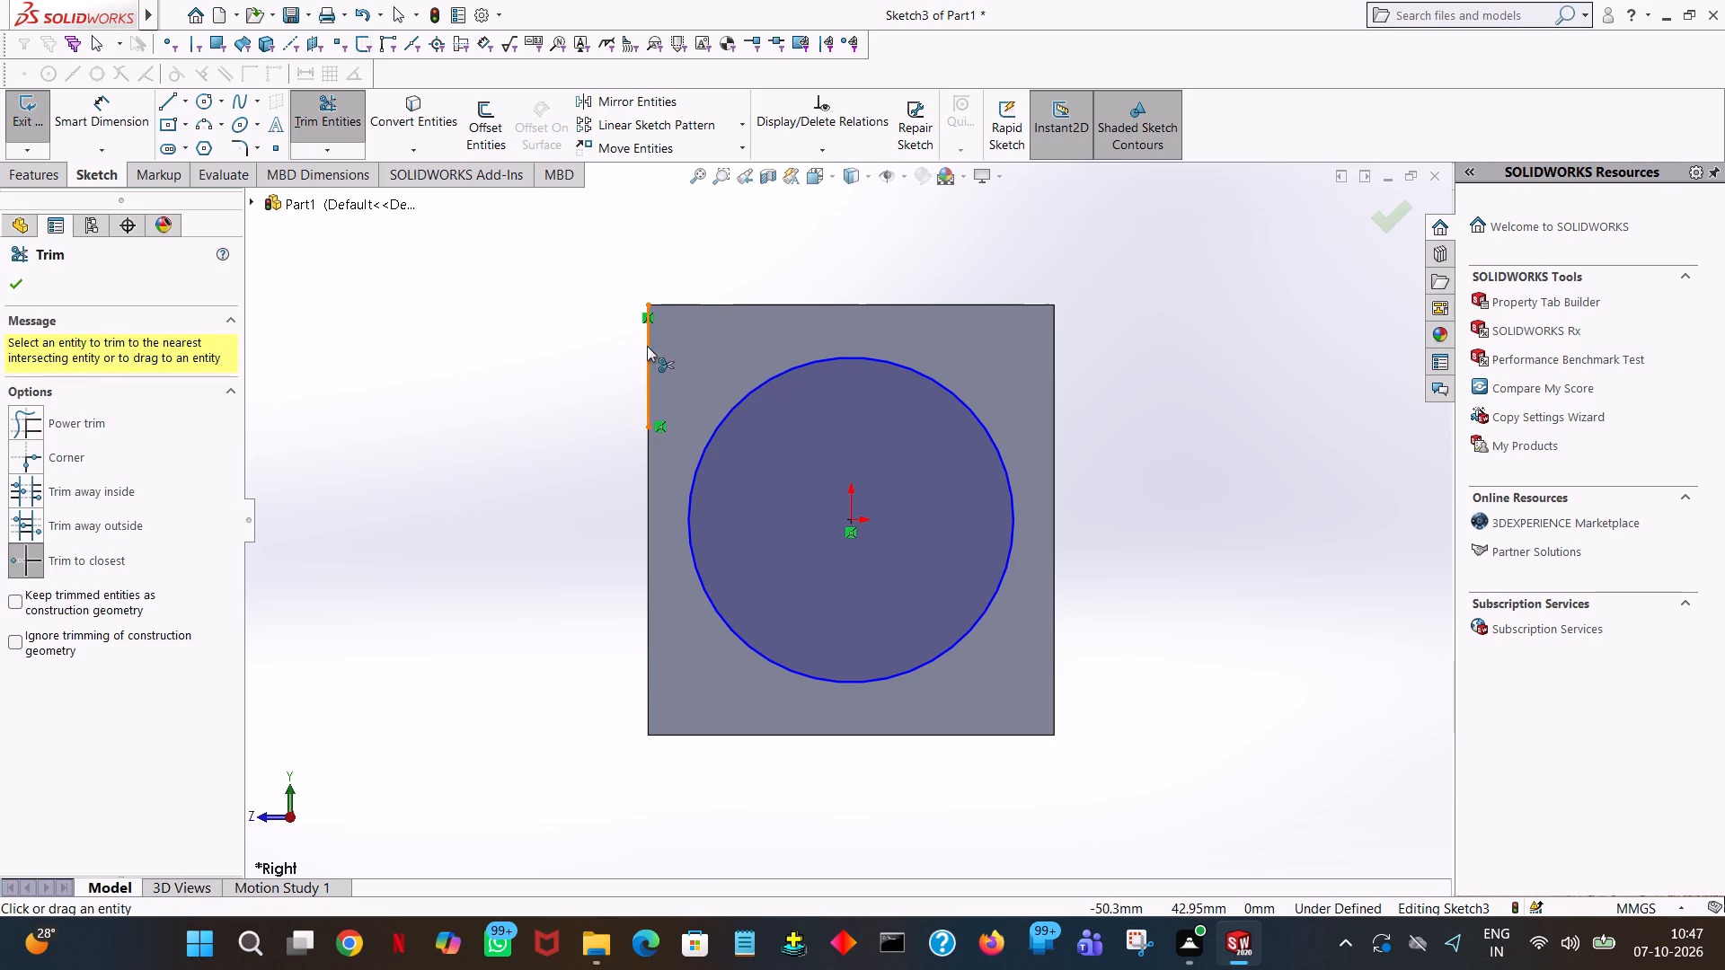
{"action": "left_click", "coordinate": [647, 347]}
Draw a vertical line up from the midpoint of the face's left edge and set its length to 45/2 mm.
{"action": "left_click", "coordinate": [158, 101]}
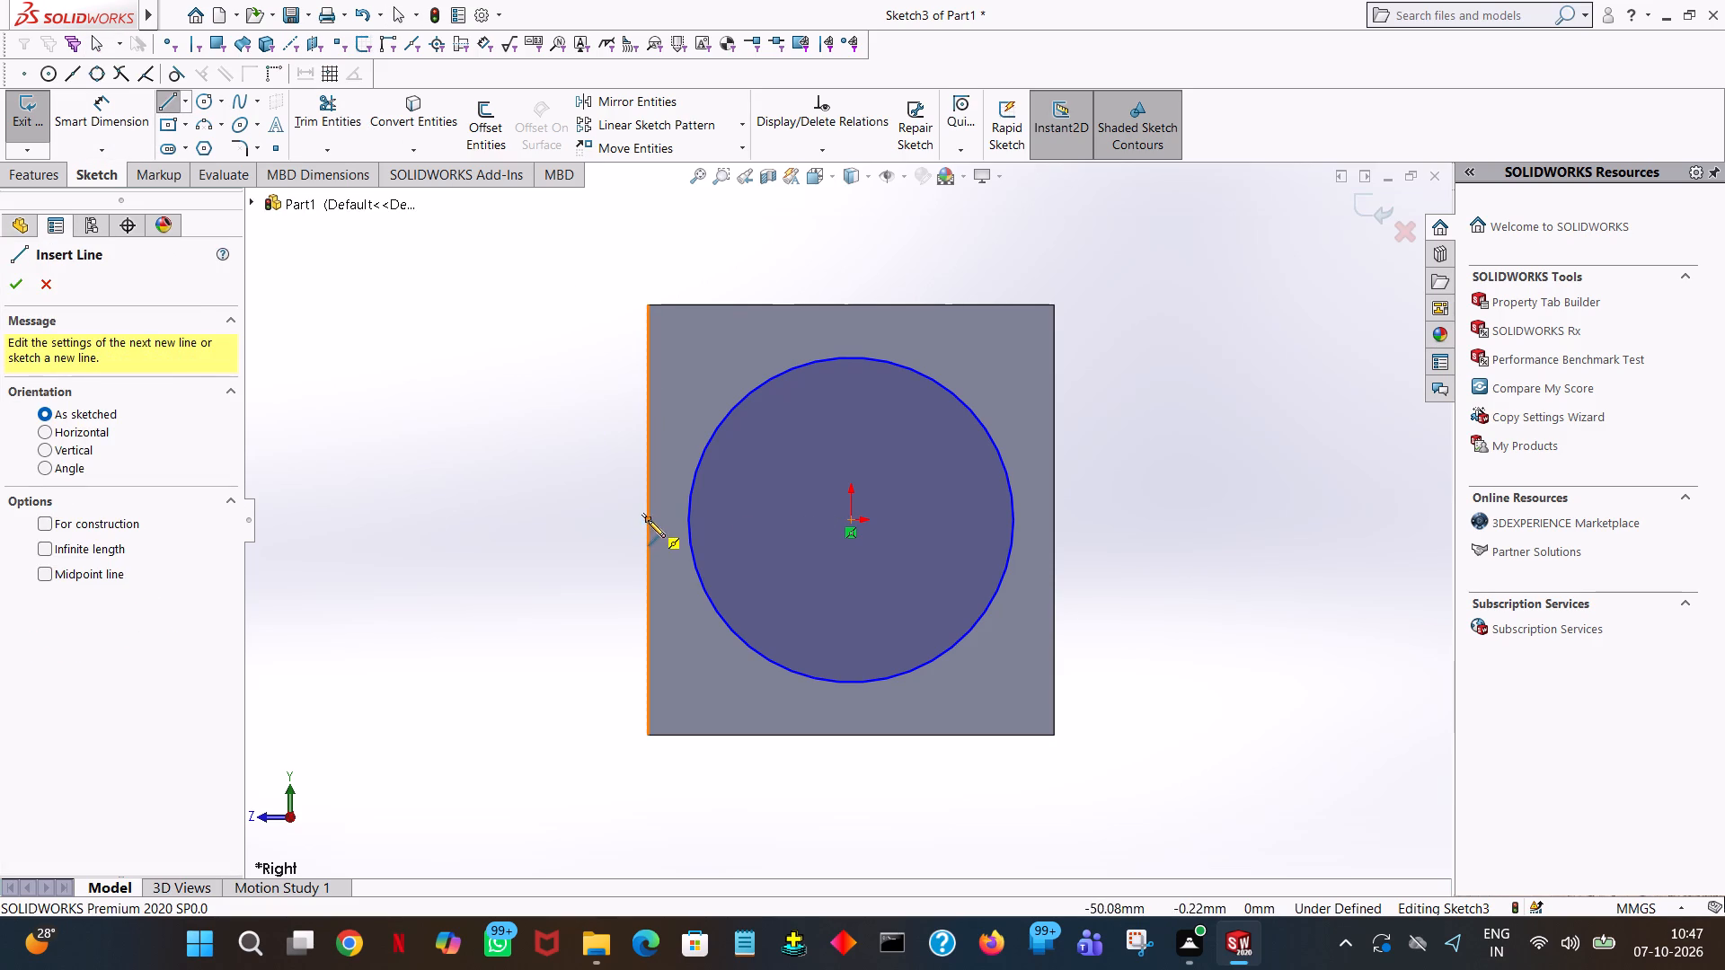
{"action": "left_click", "coordinate": [650, 518]}
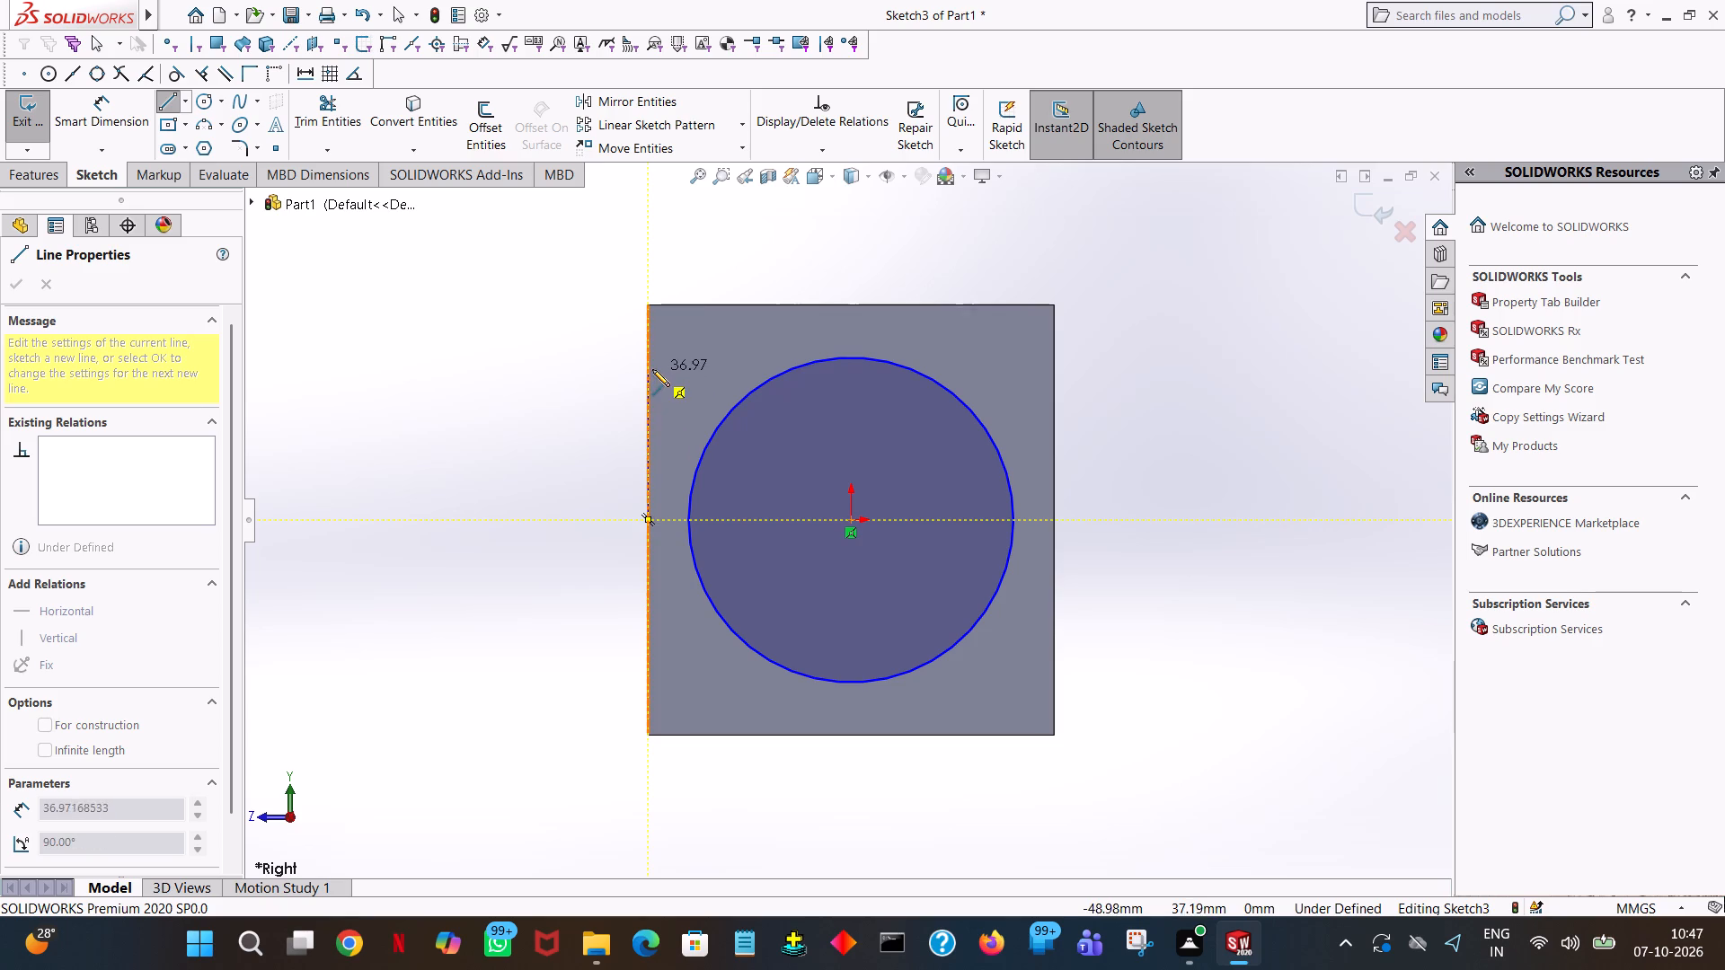
{"action": "left_click", "coordinate": [649, 363]}
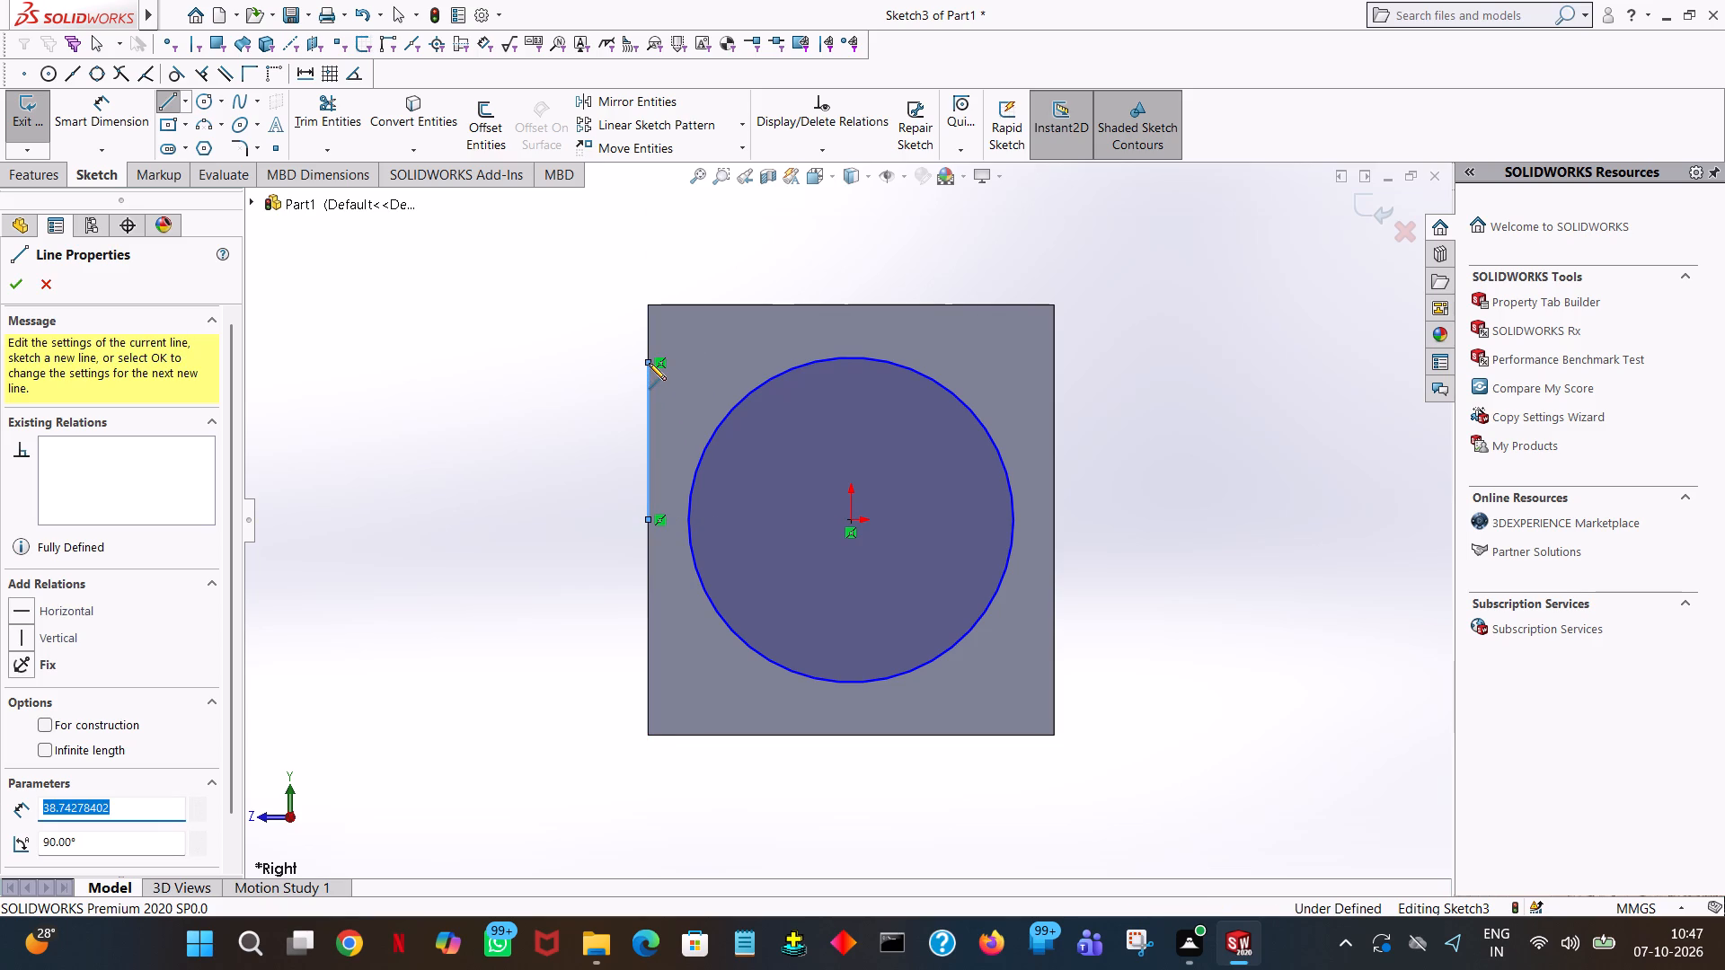
{"action": "type", "text": "45/2"}
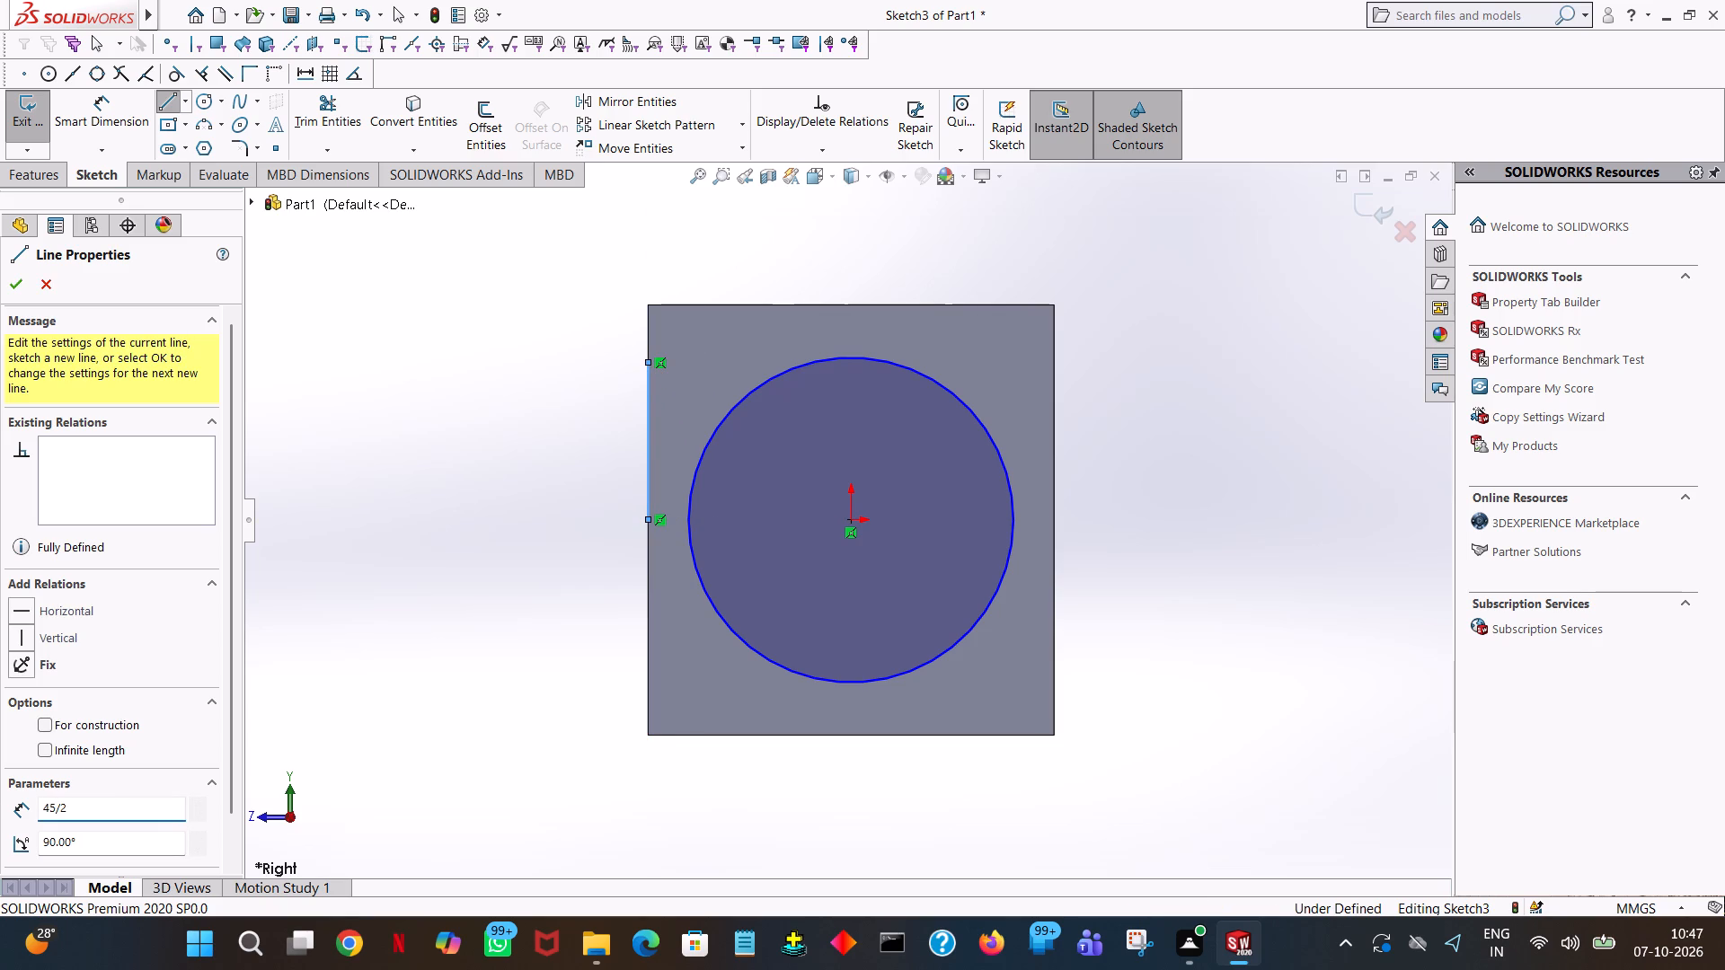
{"action": "key", "text": "Return"}
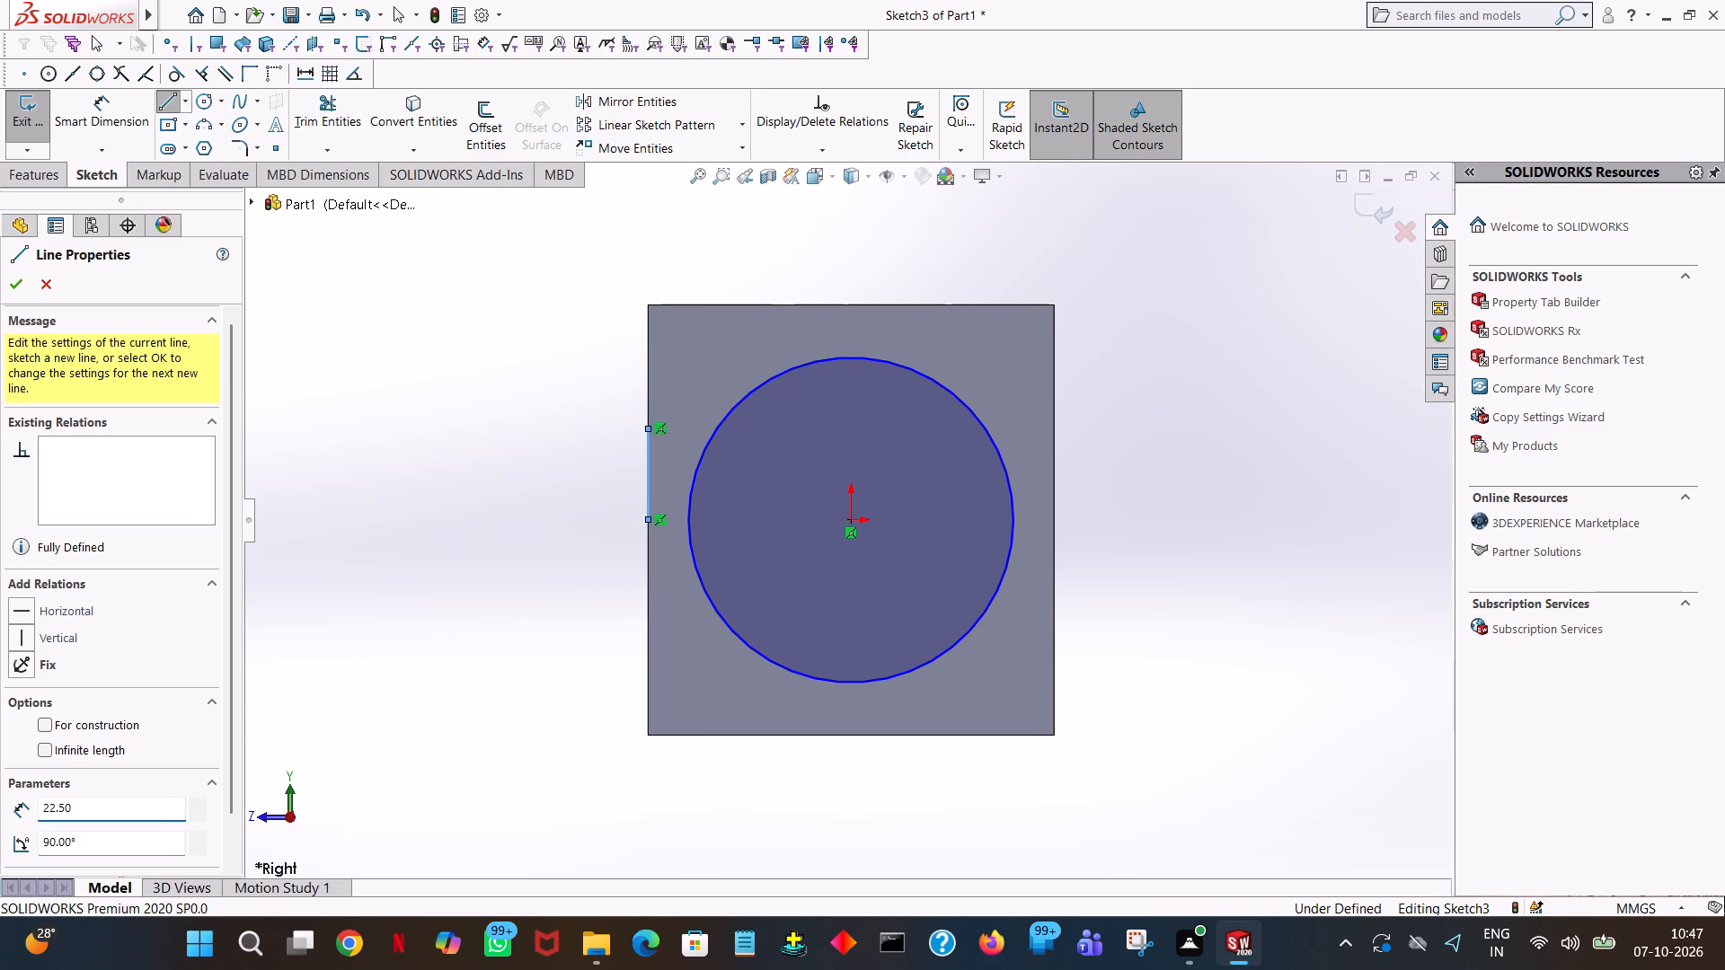
{"action": "right_click", "coordinate": [649, 363]}
{"action": "left_click", "coordinate": [689, 371]}
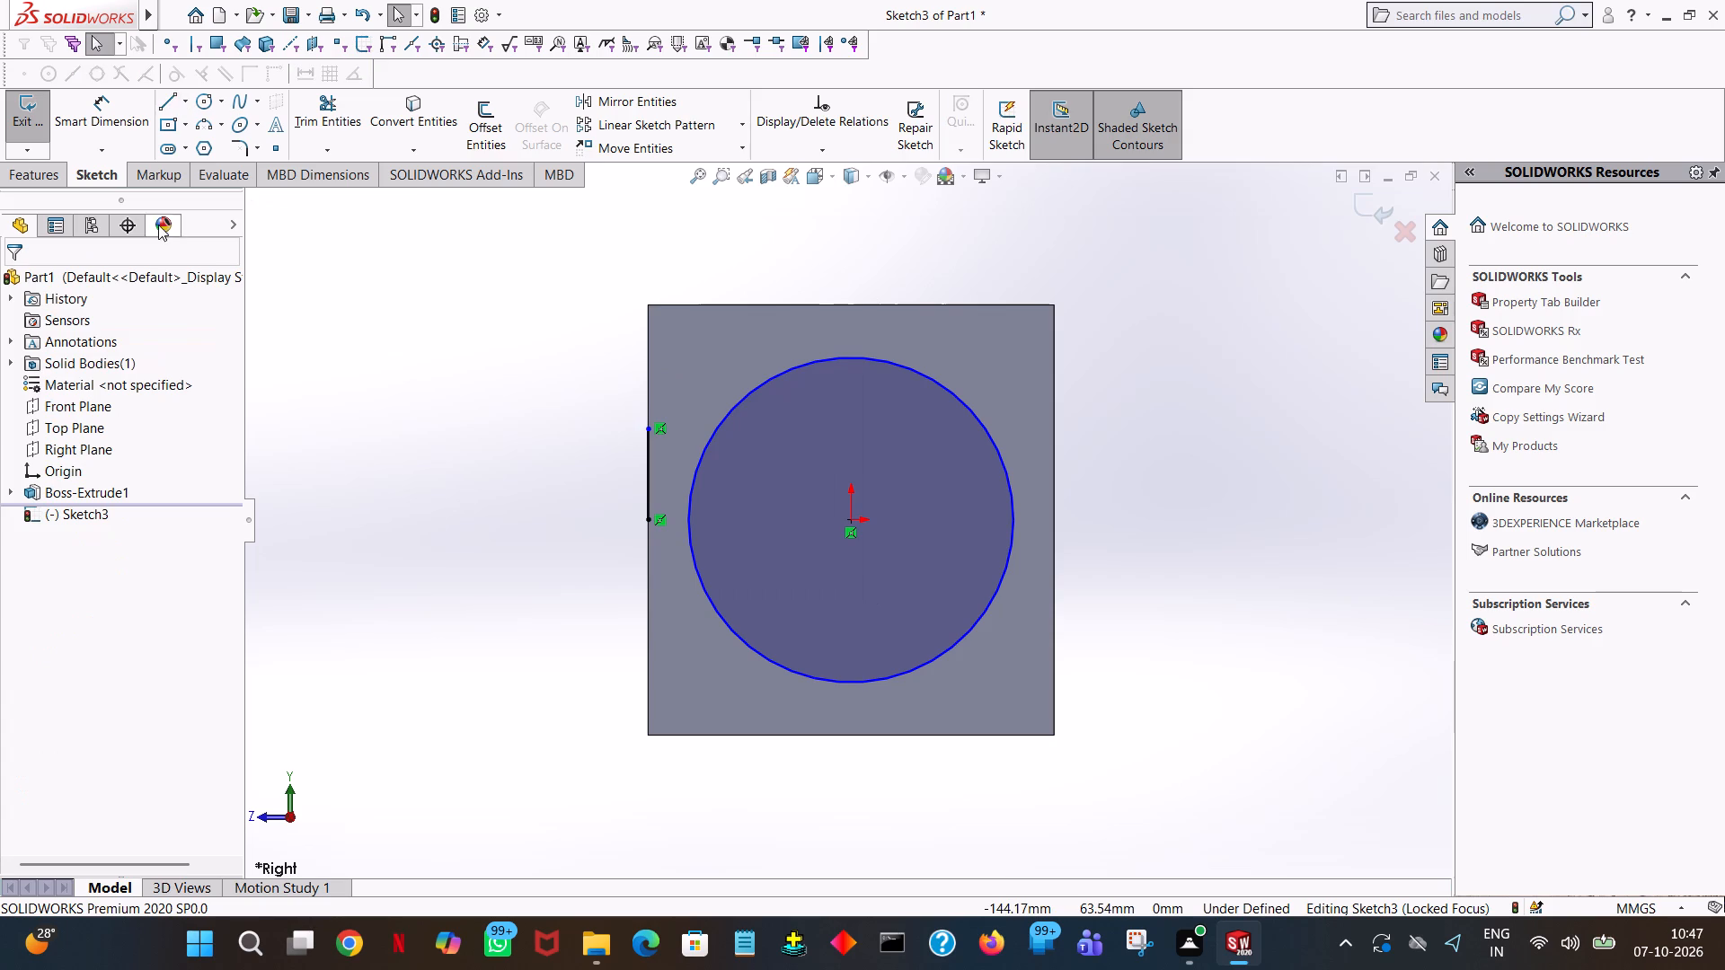
Draw a second vertical line down the left edge from the same midpoint and set its length to 45/2 mm.
{"action": "left_click", "coordinate": [166, 103]}
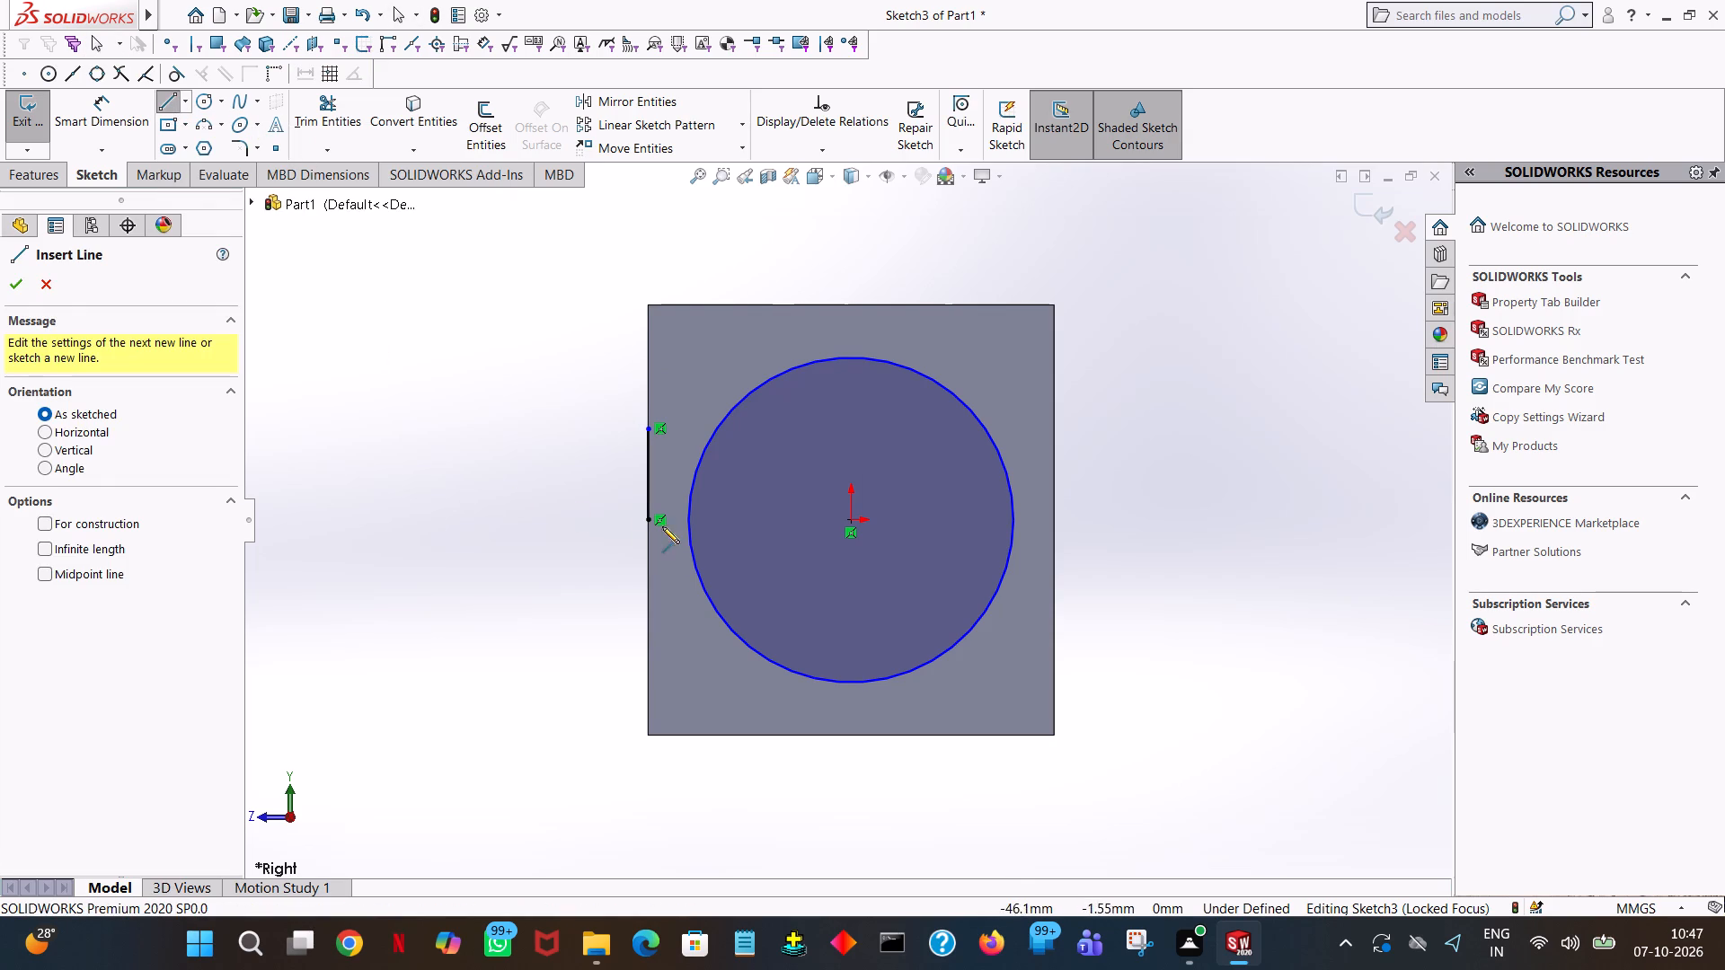
{"action": "left_click", "coordinate": [646, 520]}
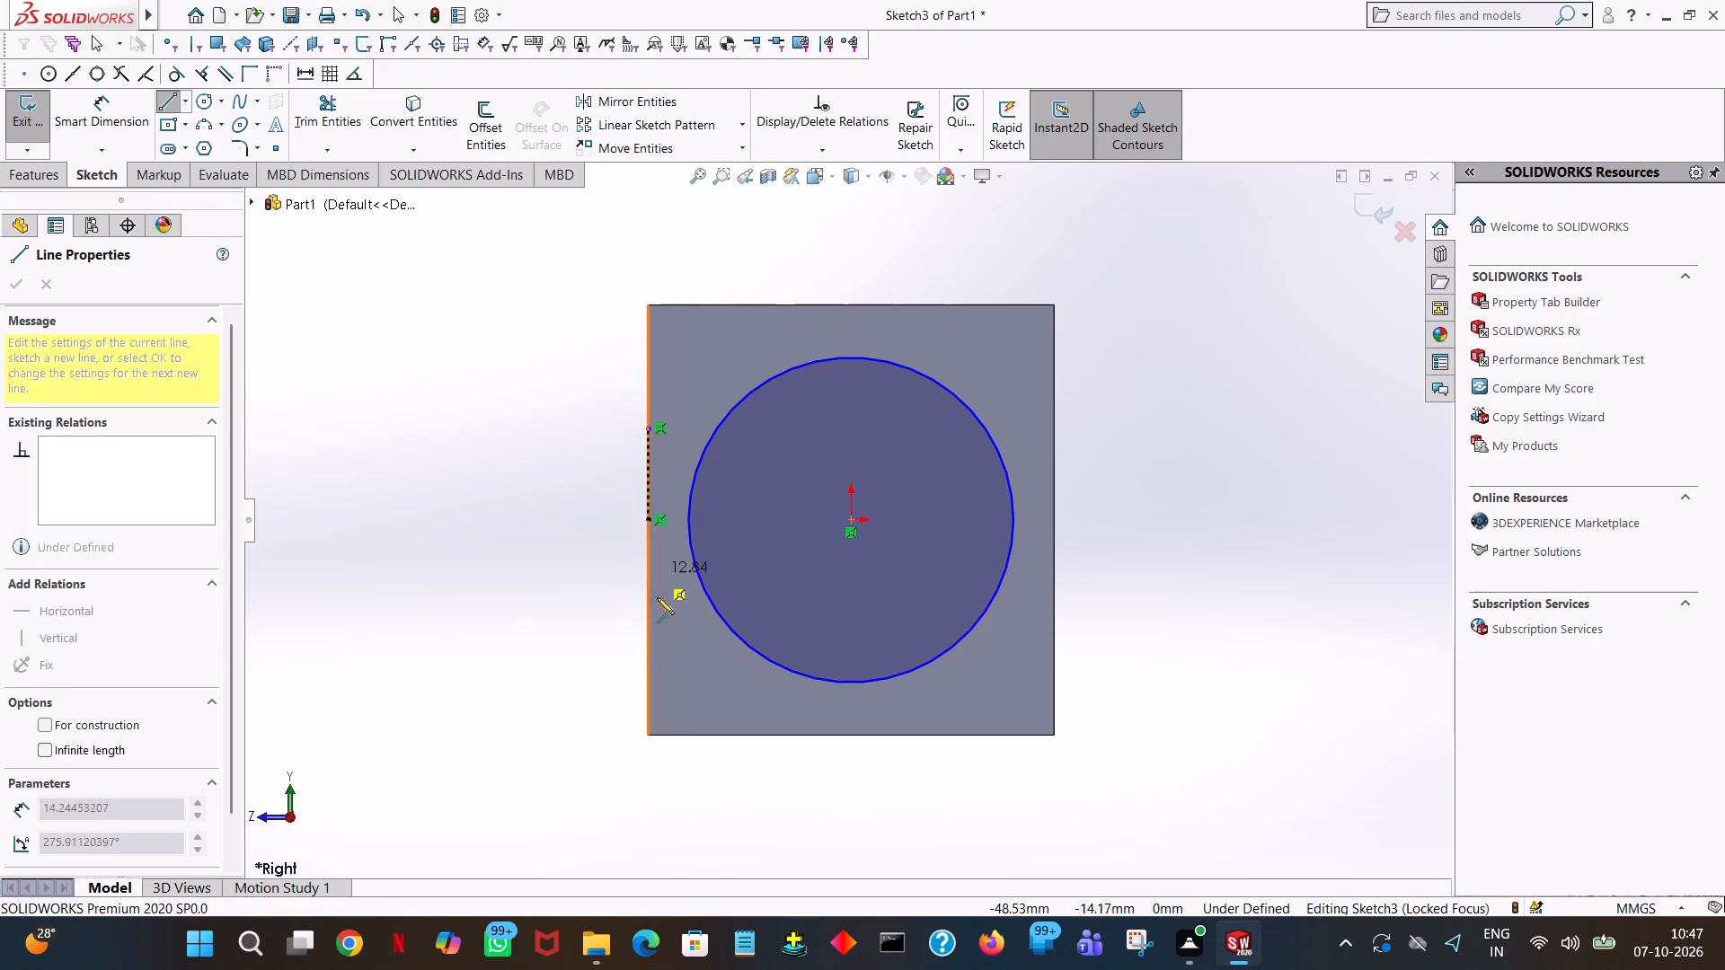
{"action": "left_click", "coordinate": [647, 710]}
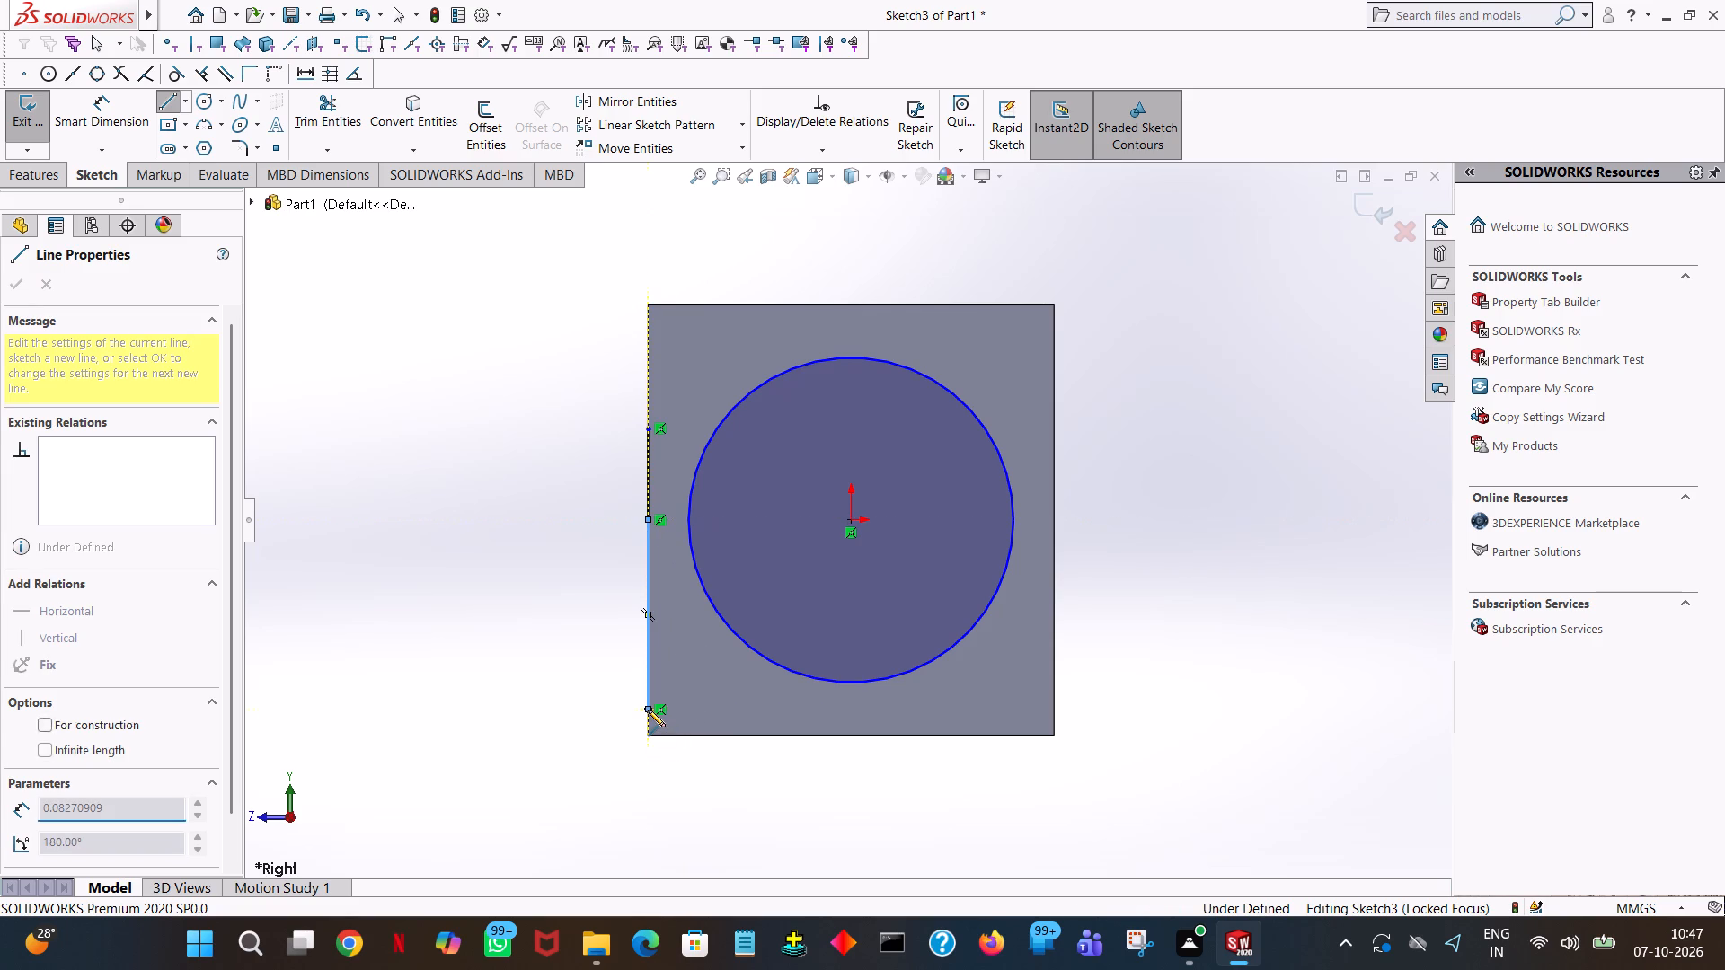
{"action": "right_click", "coordinate": [648, 710]}
{"action": "left_click", "coordinate": [681, 719]}
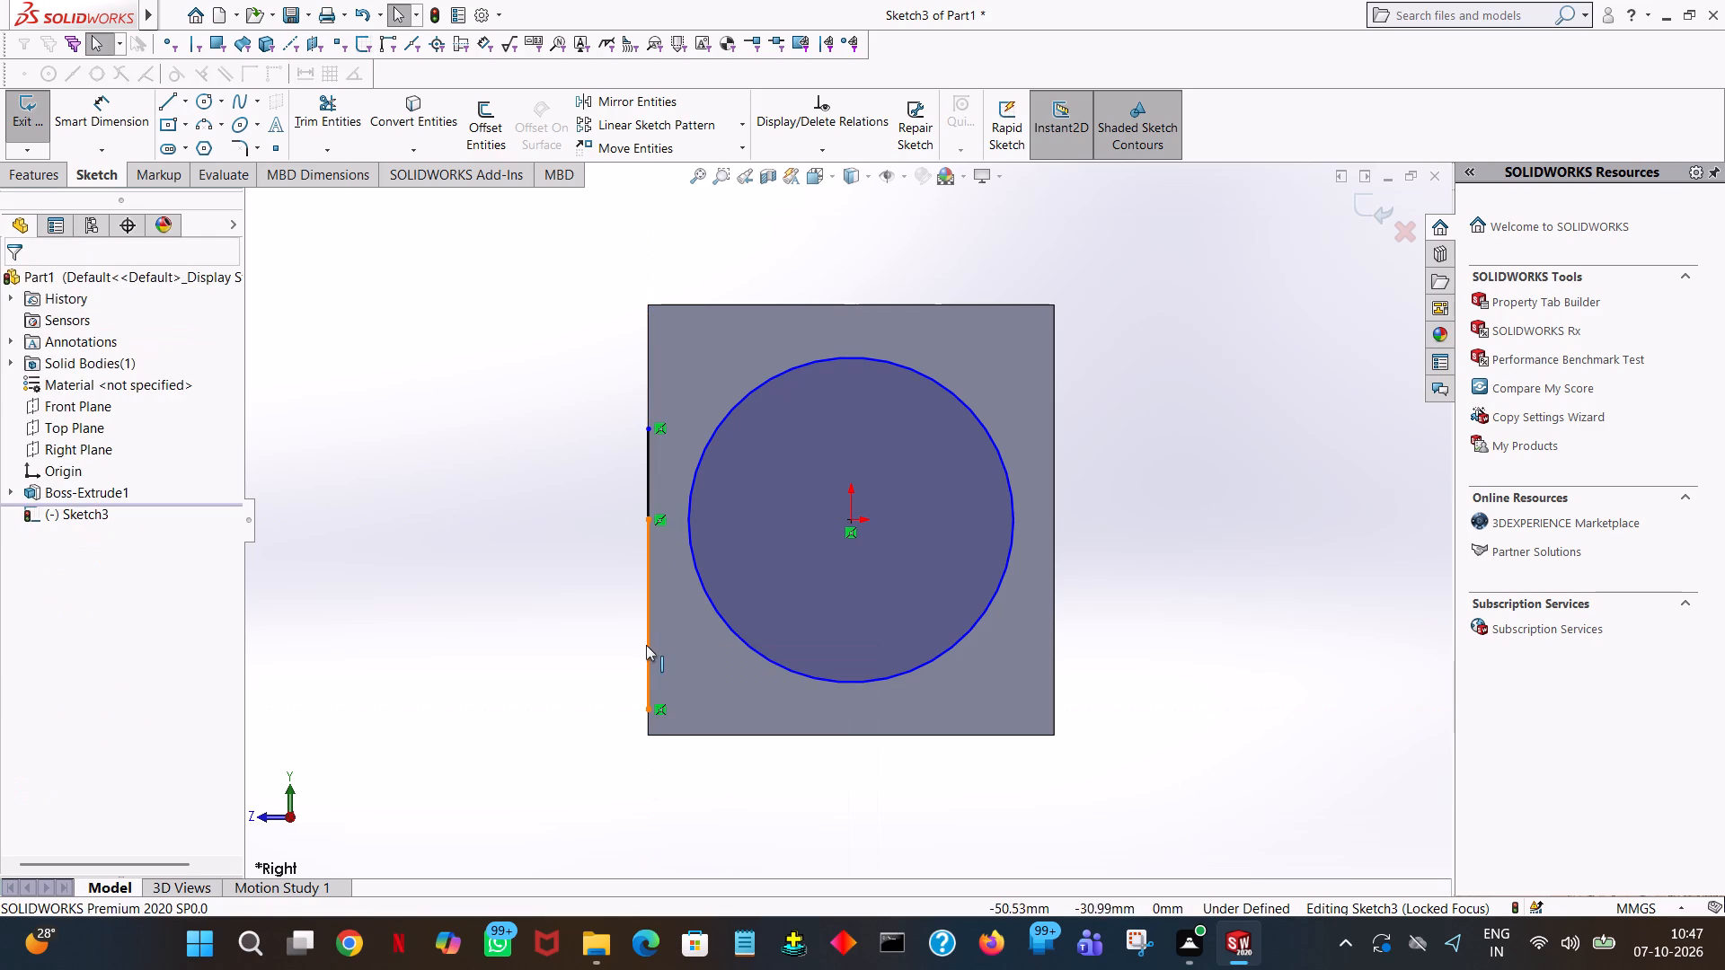
{"action": "left_click", "coordinate": [646, 645]}
{"action": "type", "text": "45/2"}
{"action": "key", "text": "Return"}
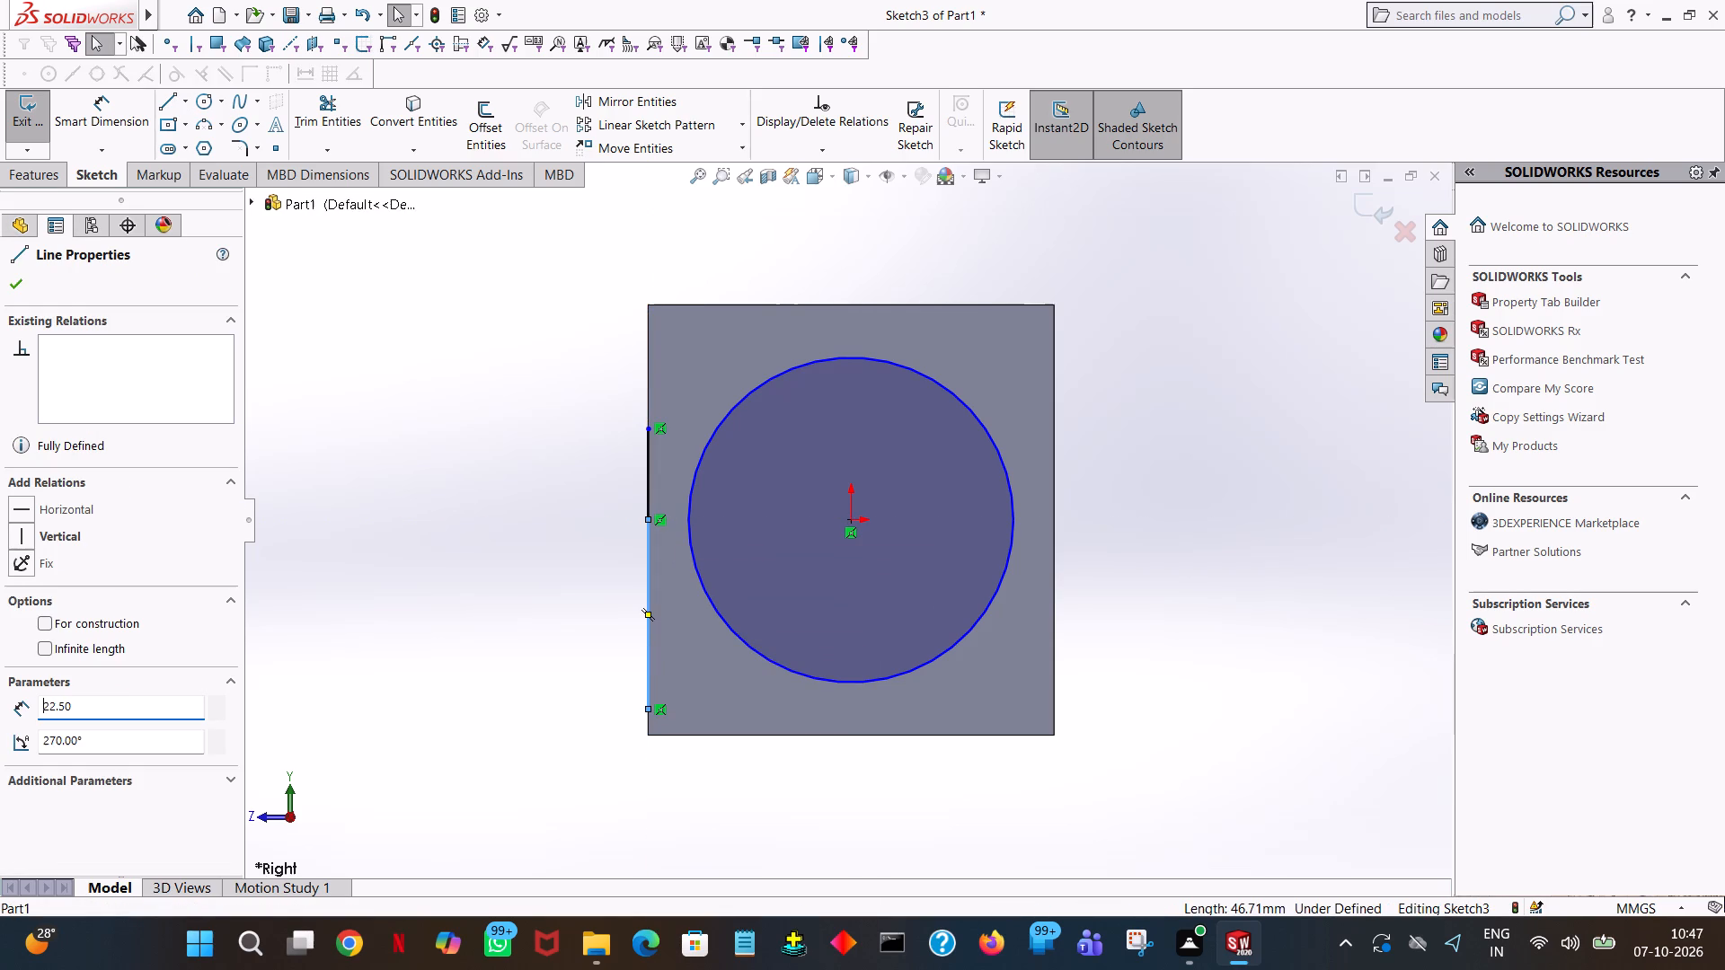
{"action": "left_click", "coordinate": [492, 512]}
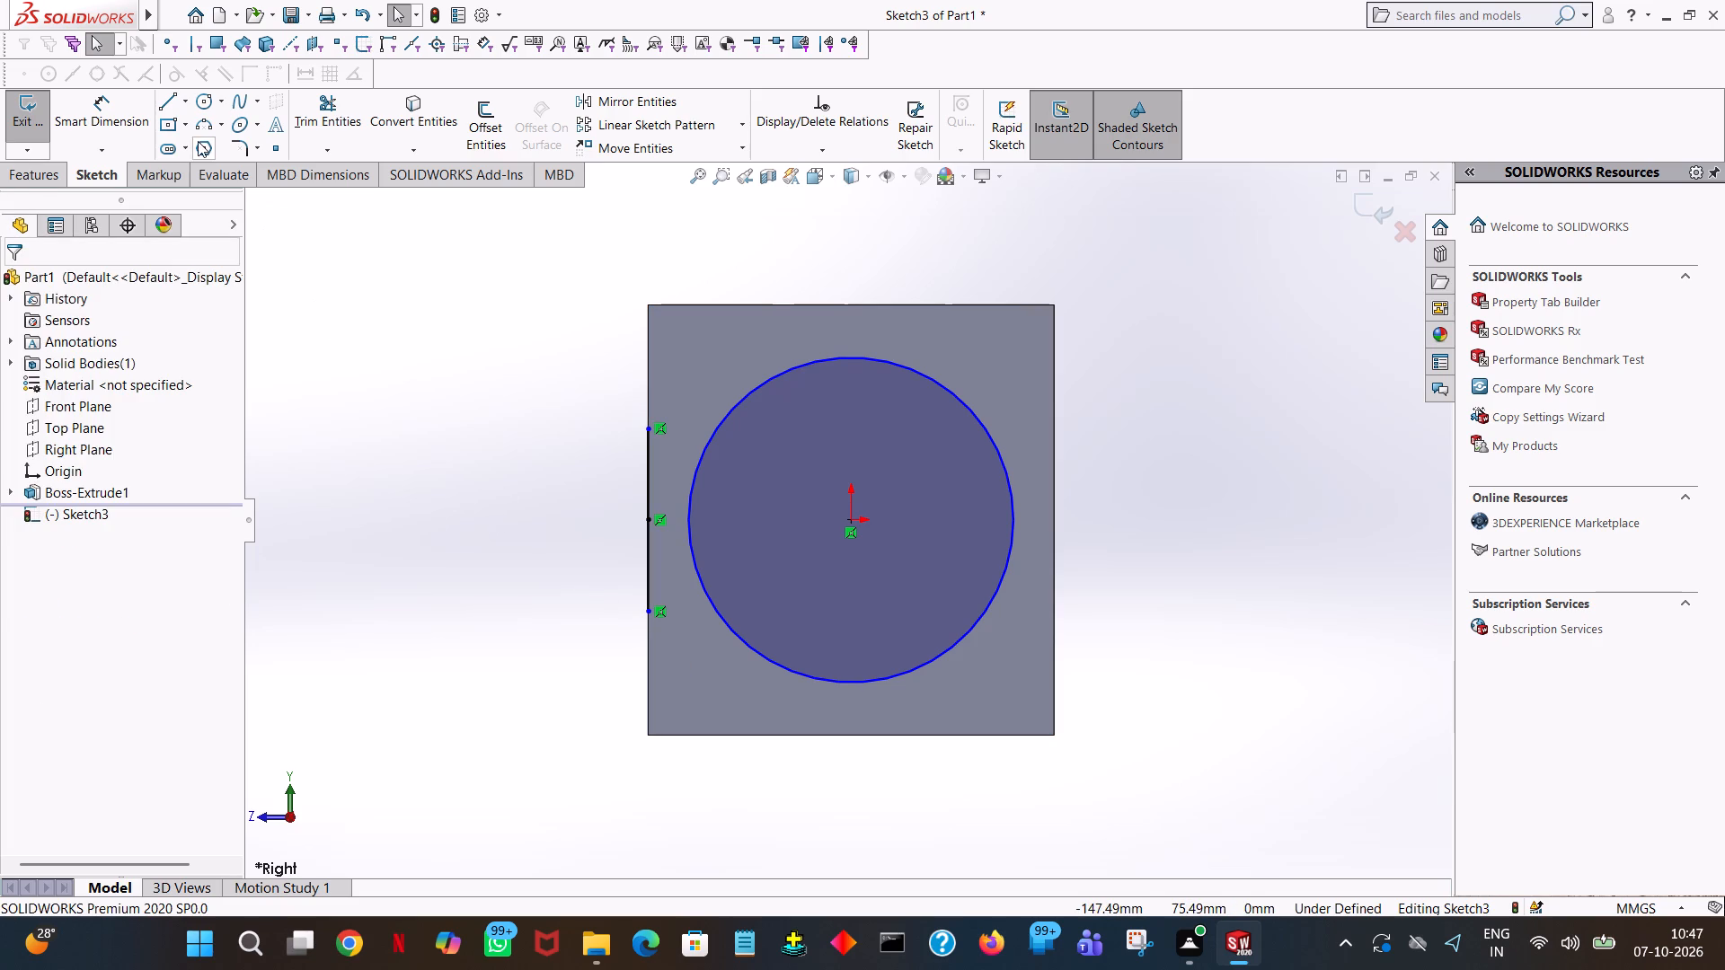
Draw a horizontal line about 17 mm long from the upper end of the vertical lines to the circle.
{"action": "left_click", "coordinate": [166, 106]}
{"action": "left_click", "coordinate": [650, 428]}
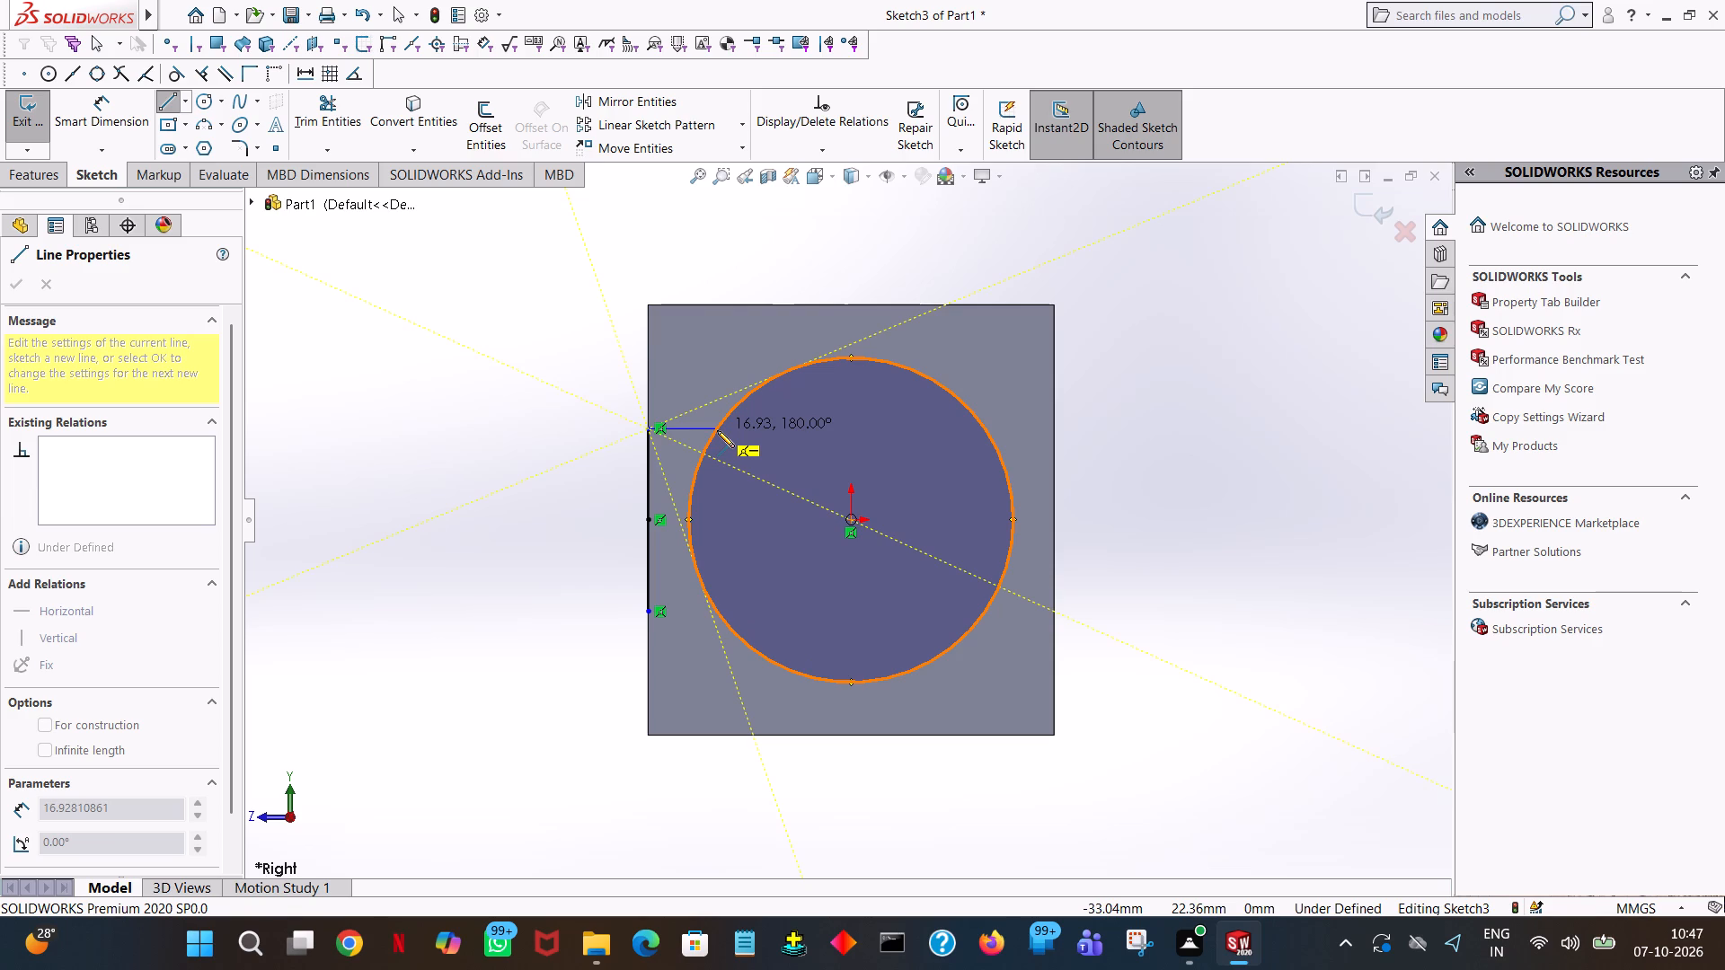
{"action": "left_click", "coordinate": [717, 430]}
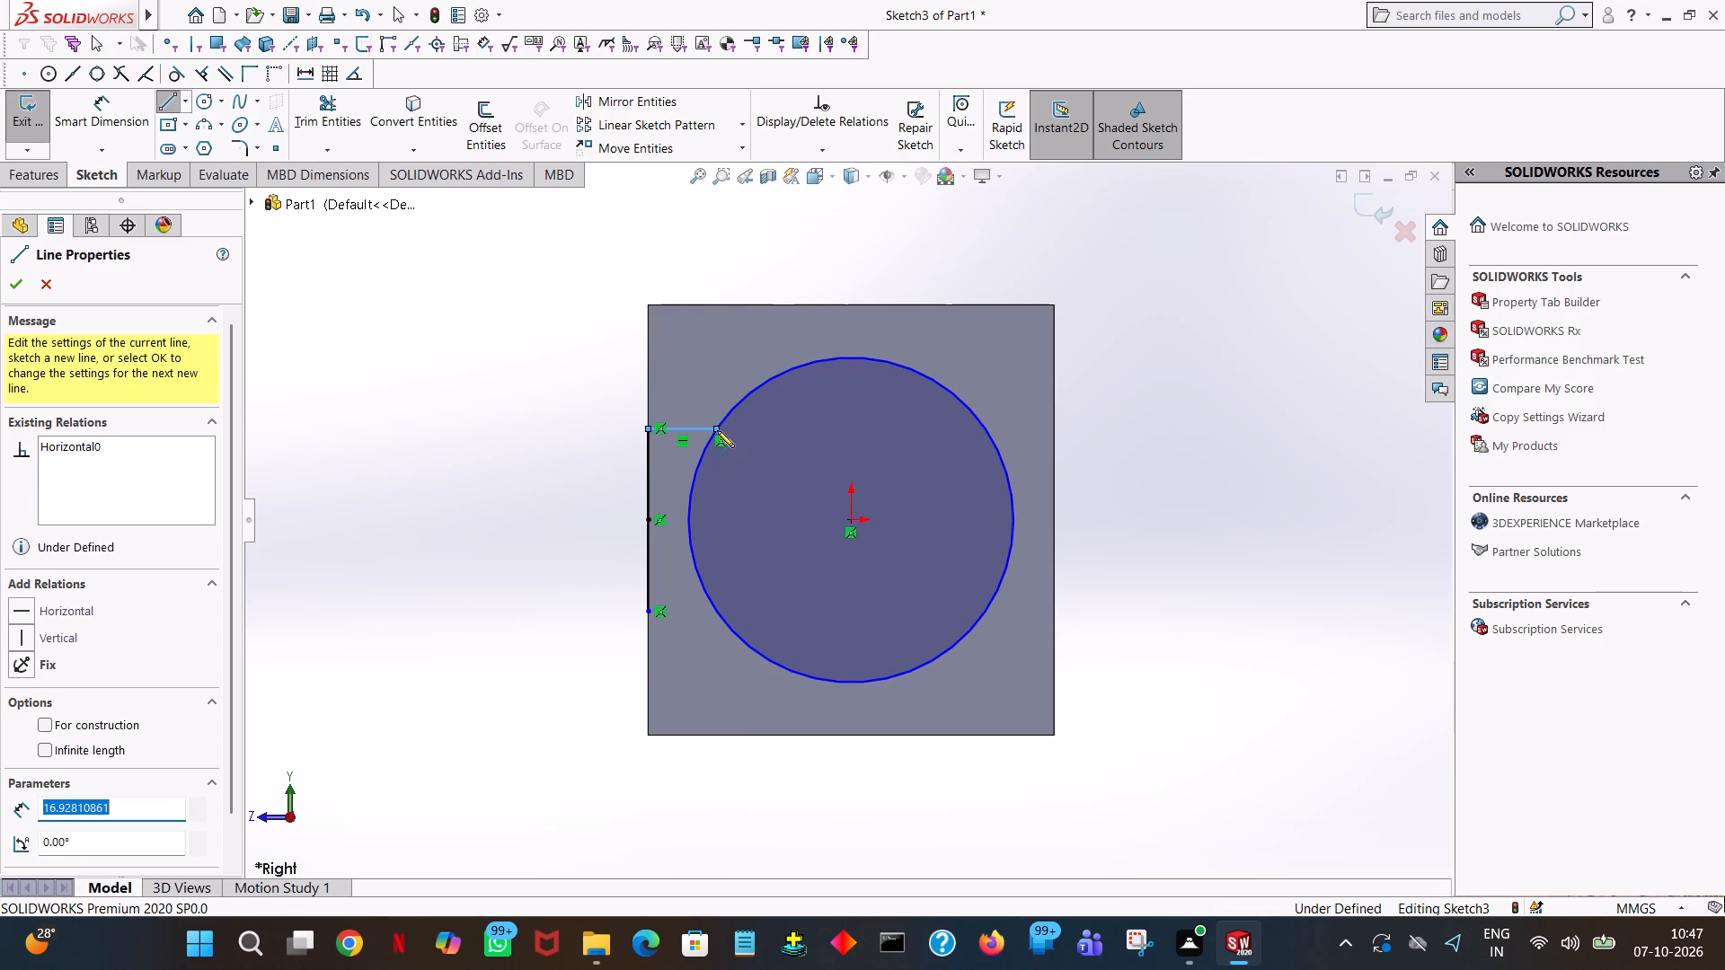
{"action": "right_click", "coordinate": [717, 430]}
{"action": "left_click", "coordinate": [763, 447]}
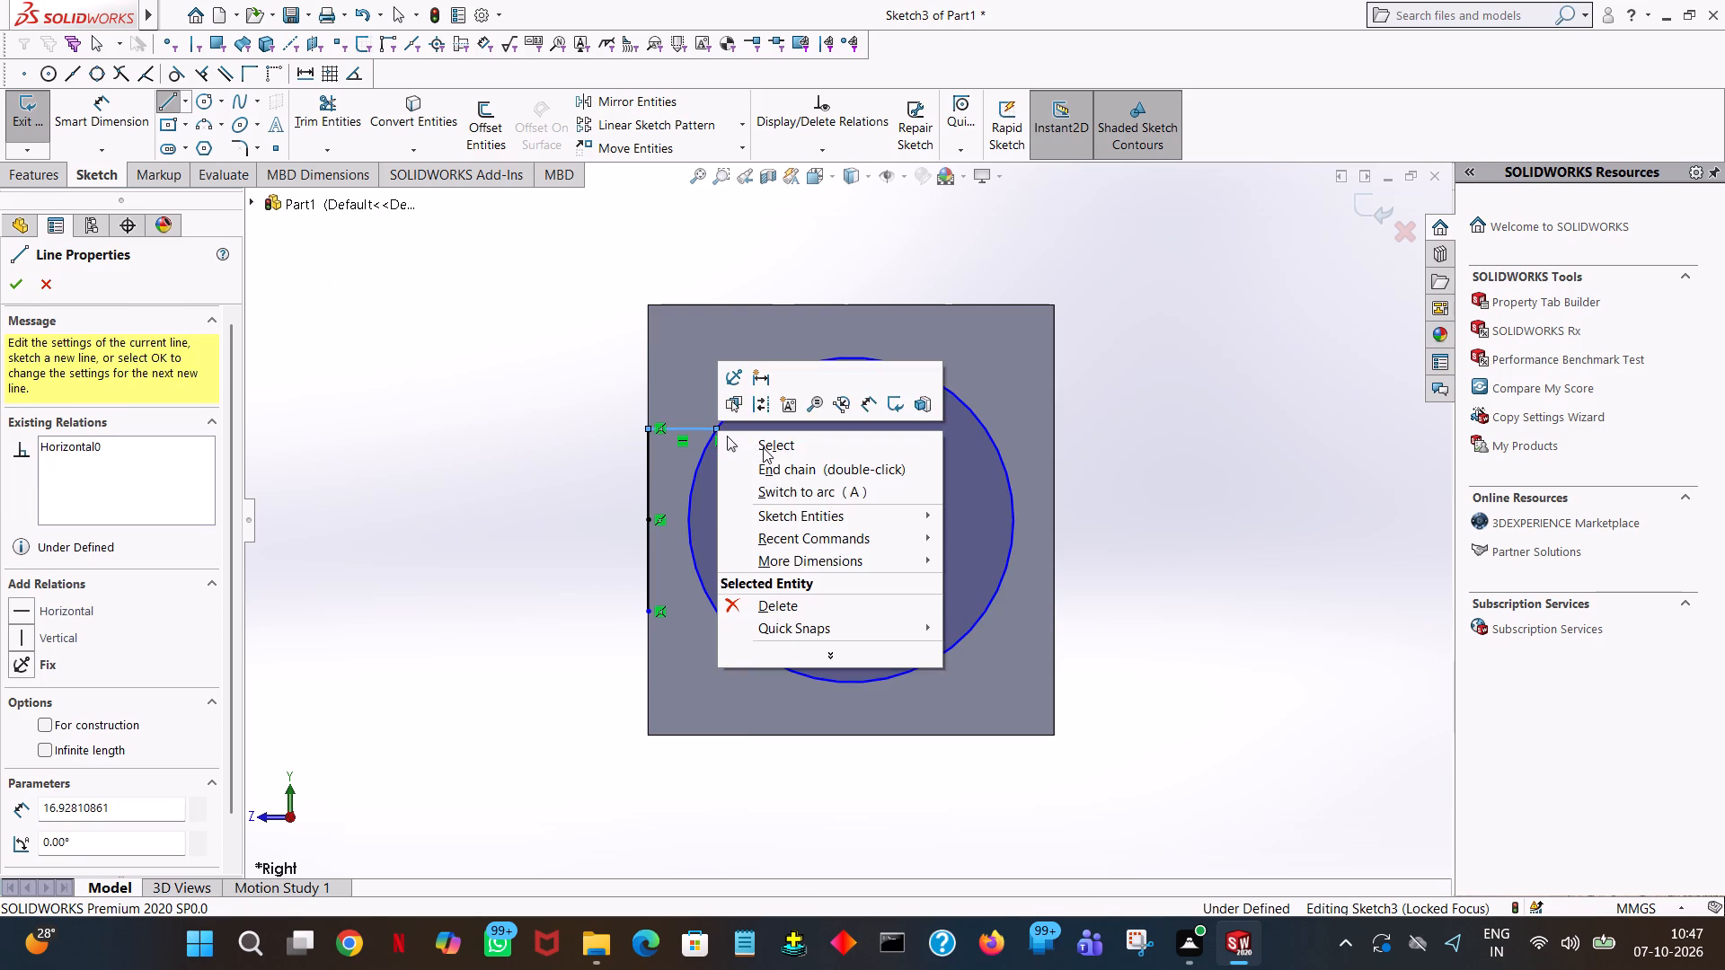
Draw a horizontal line about 17 mm long from the lower end of the vertical lines to the circle.
{"action": "left_click", "coordinate": [164, 98]}
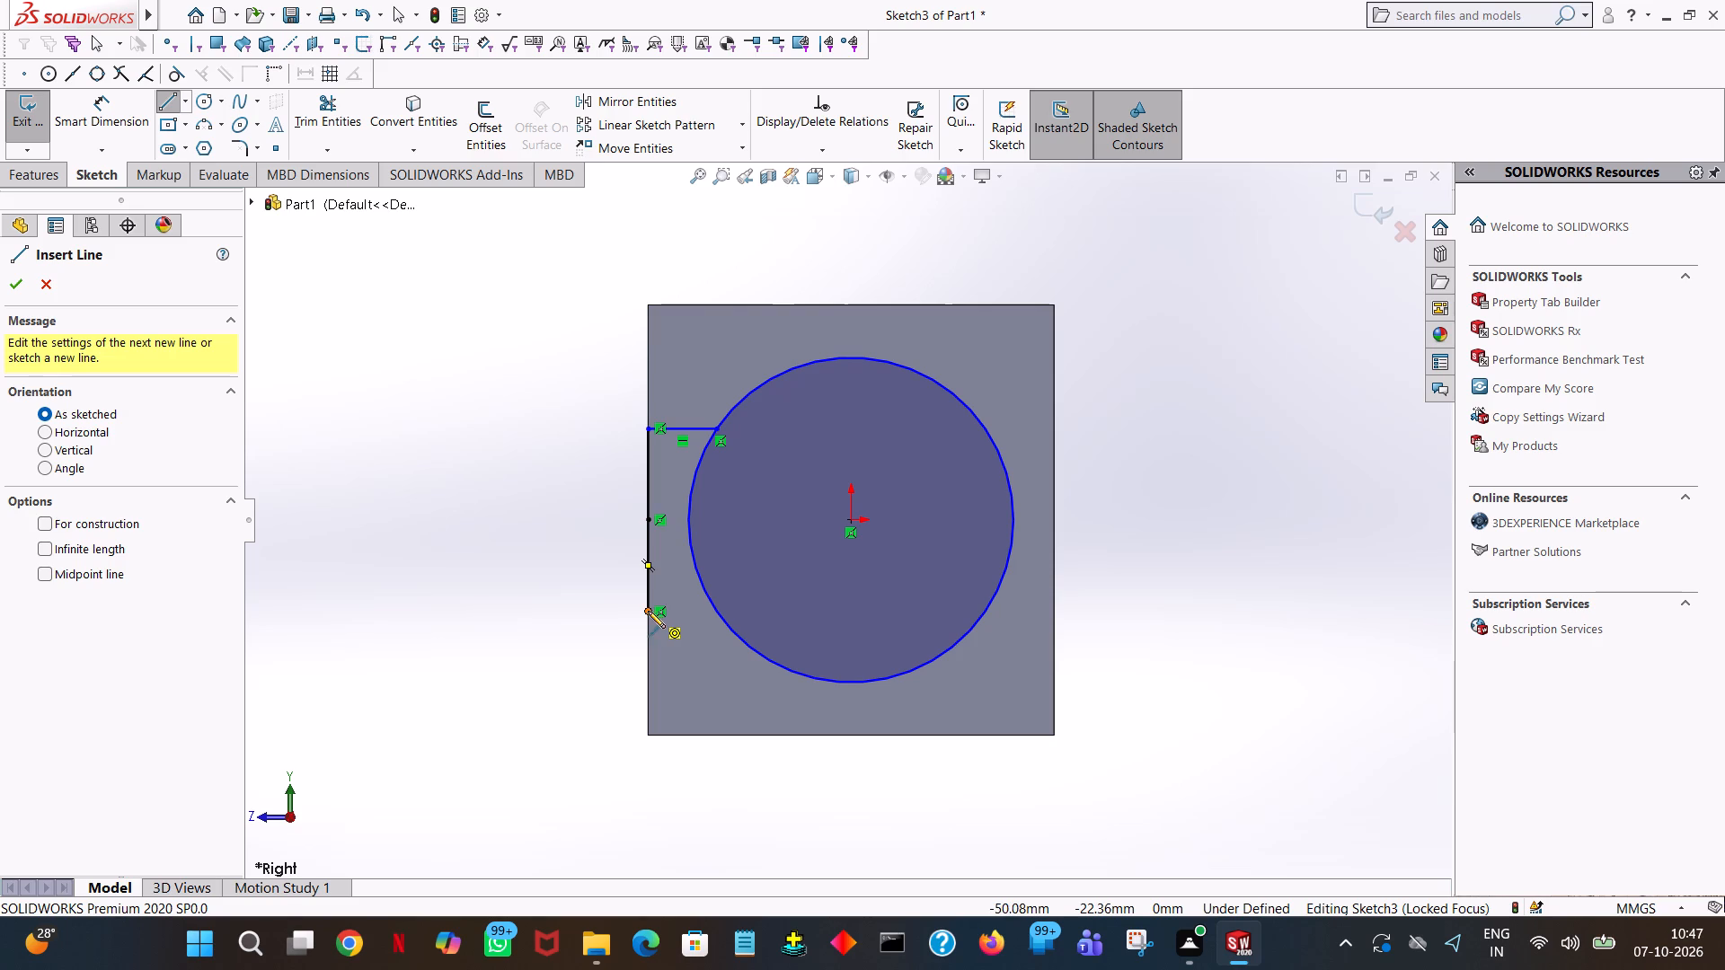
{"action": "left_click", "coordinate": [645, 611]}
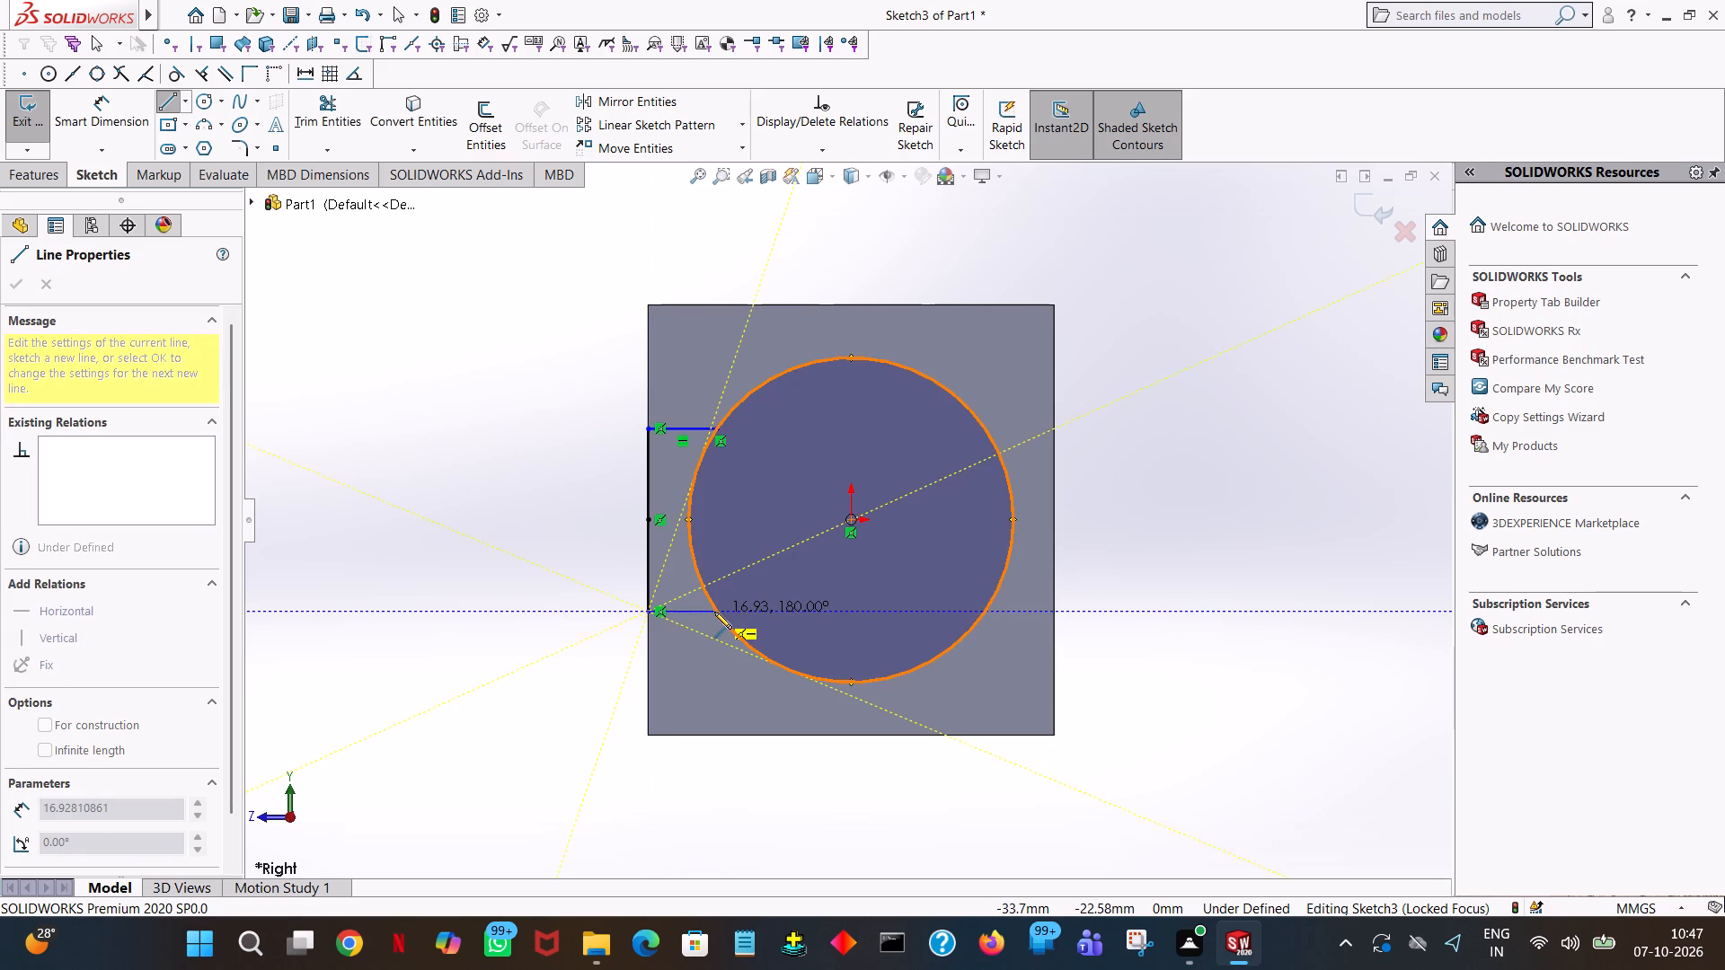
{"action": "left_click", "coordinate": [714, 612]}
{"action": "right_click", "coordinate": [715, 612]}
{"action": "left_click", "coordinate": [747, 618]}
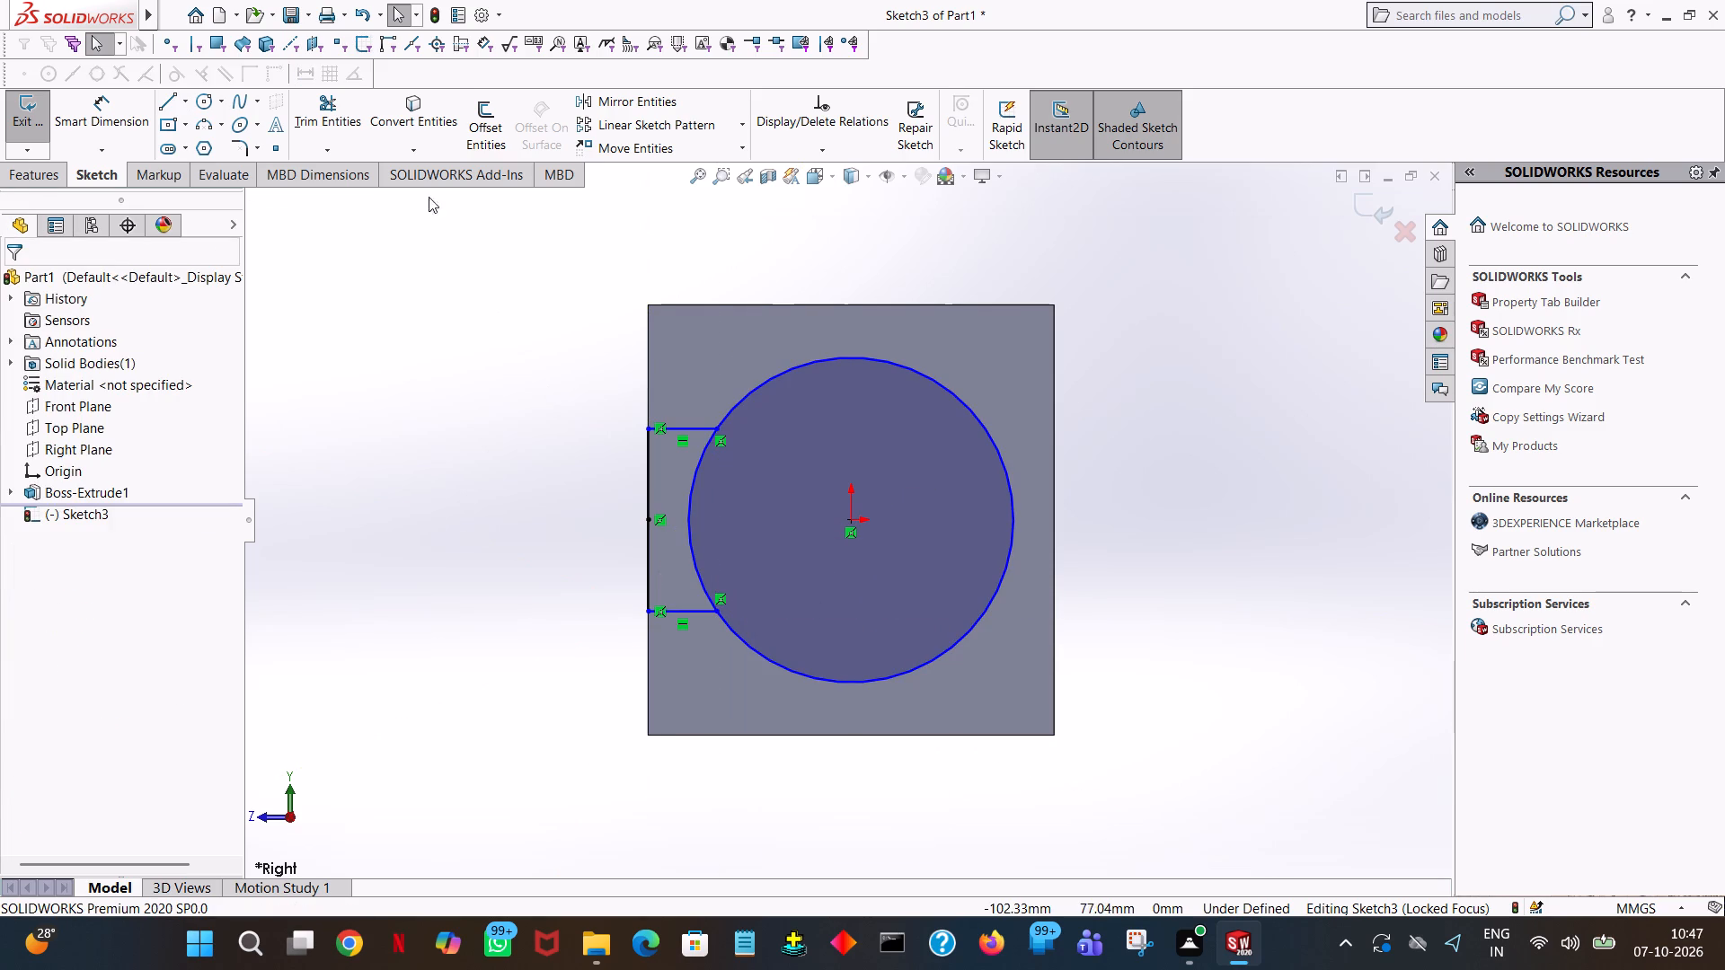
Trim away the circle's arc between the two horizontal lines to form one keyhole-shaped profile.
{"action": "left_click", "coordinate": [328, 113]}
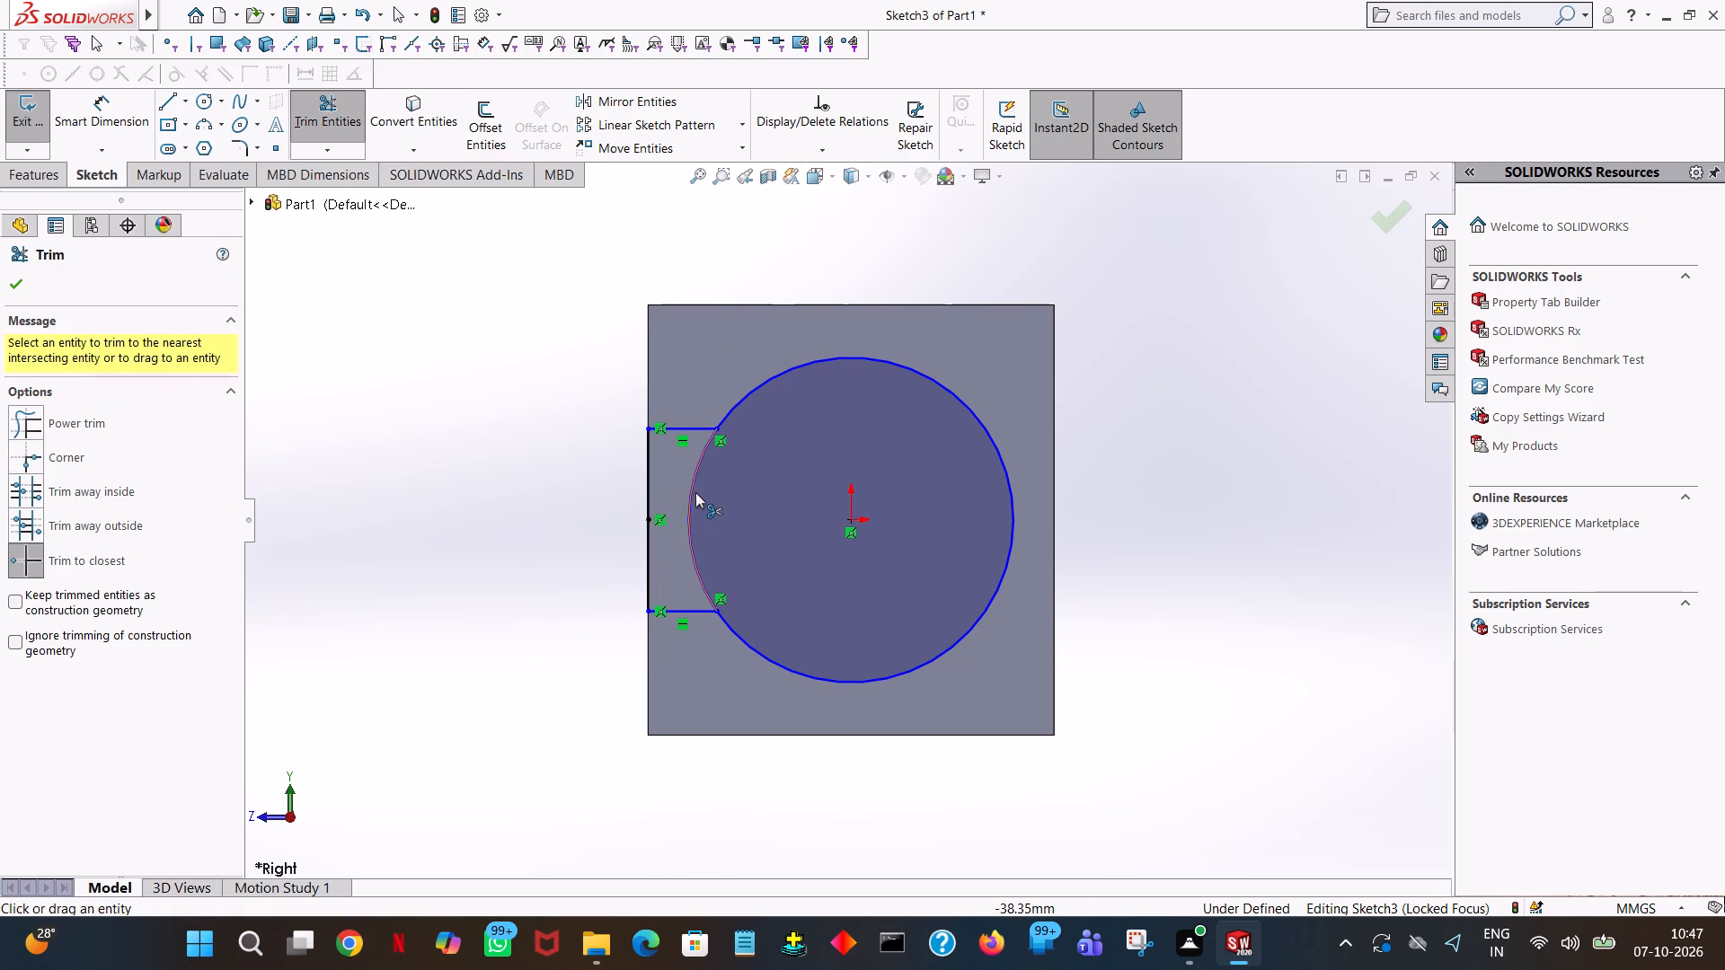
{"action": "left_click", "coordinate": [695, 492]}
{"action": "left_click", "coordinate": [10, 287]}
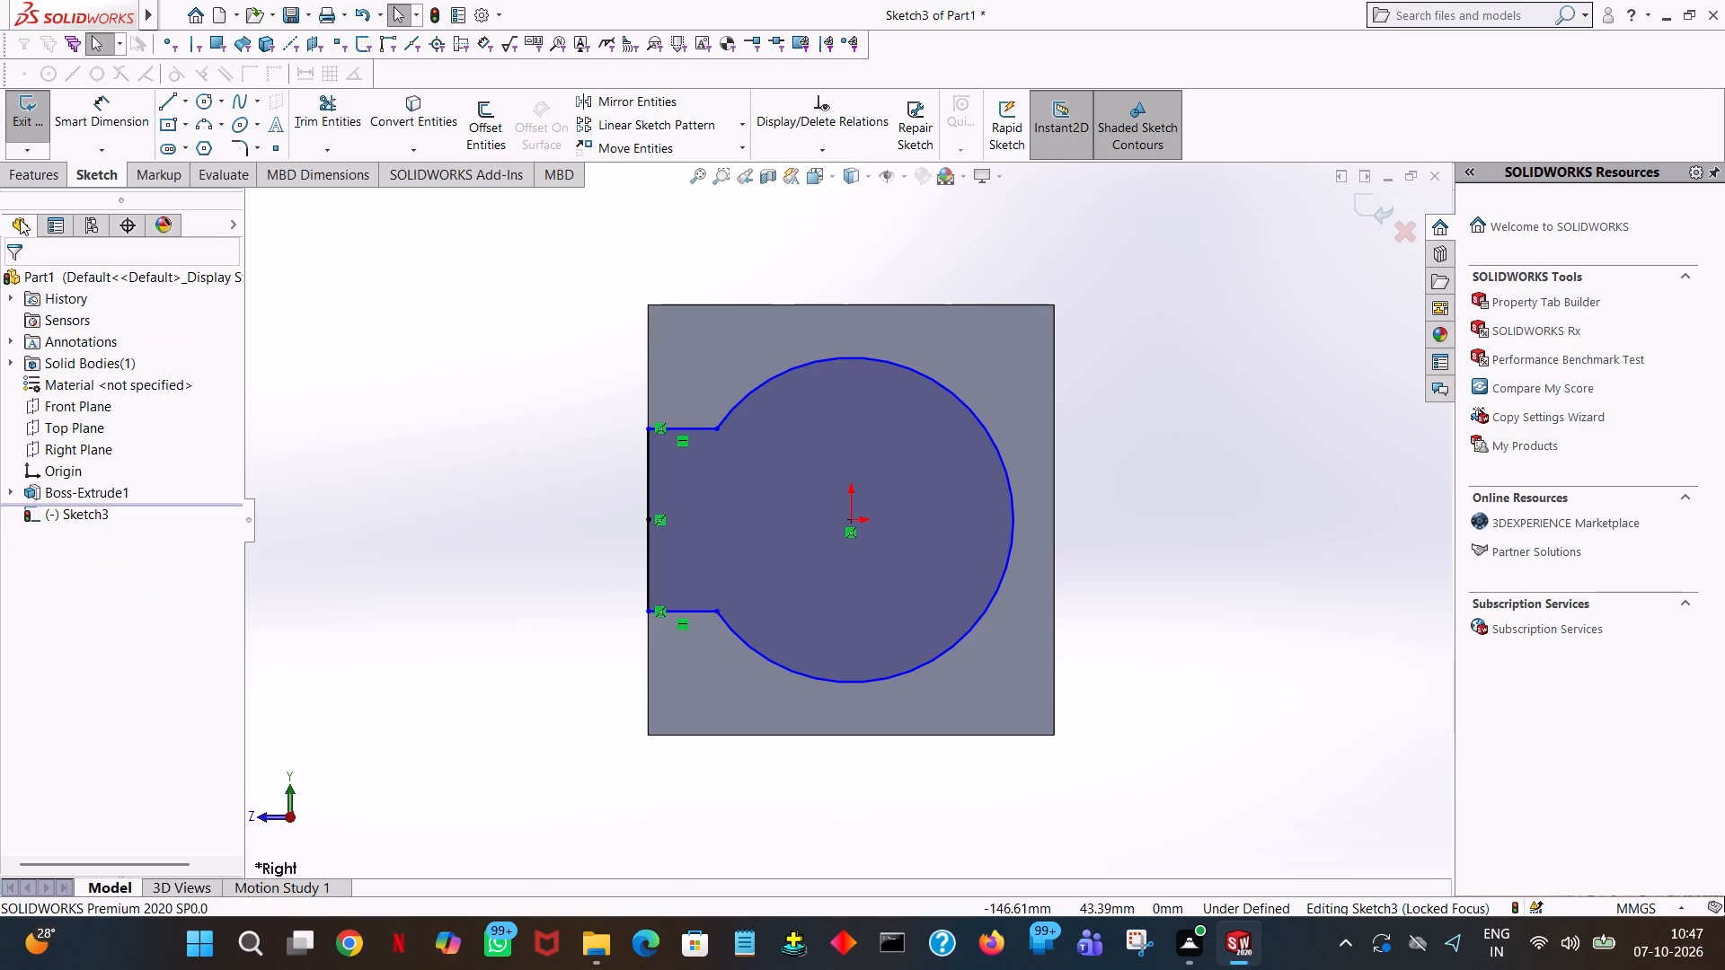
Cut the keyhole profile through the block with a Blind Extruded Cut 50 mm deep.
{"action": "left_click", "coordinate": [26, 163]}
{"action": "left_click", "coordinate": [294, 115]}
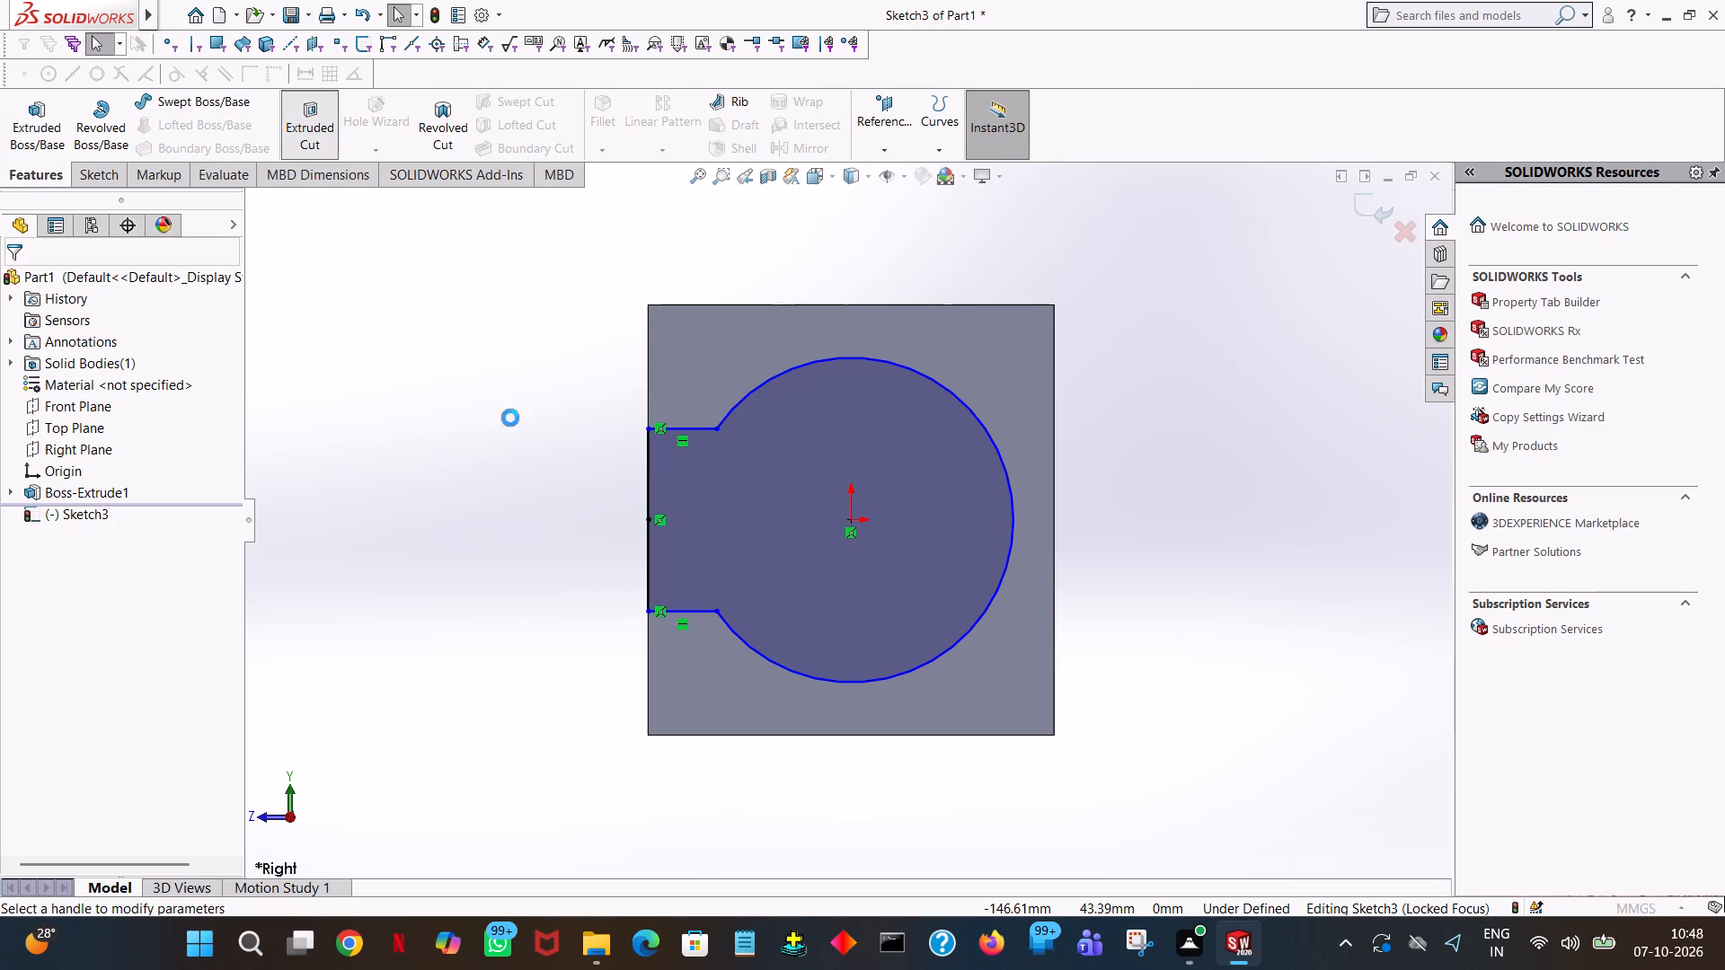
{"action": "middle_click_drag", "start_coordinate": [555, 460], "coordinate": [722, 571]}
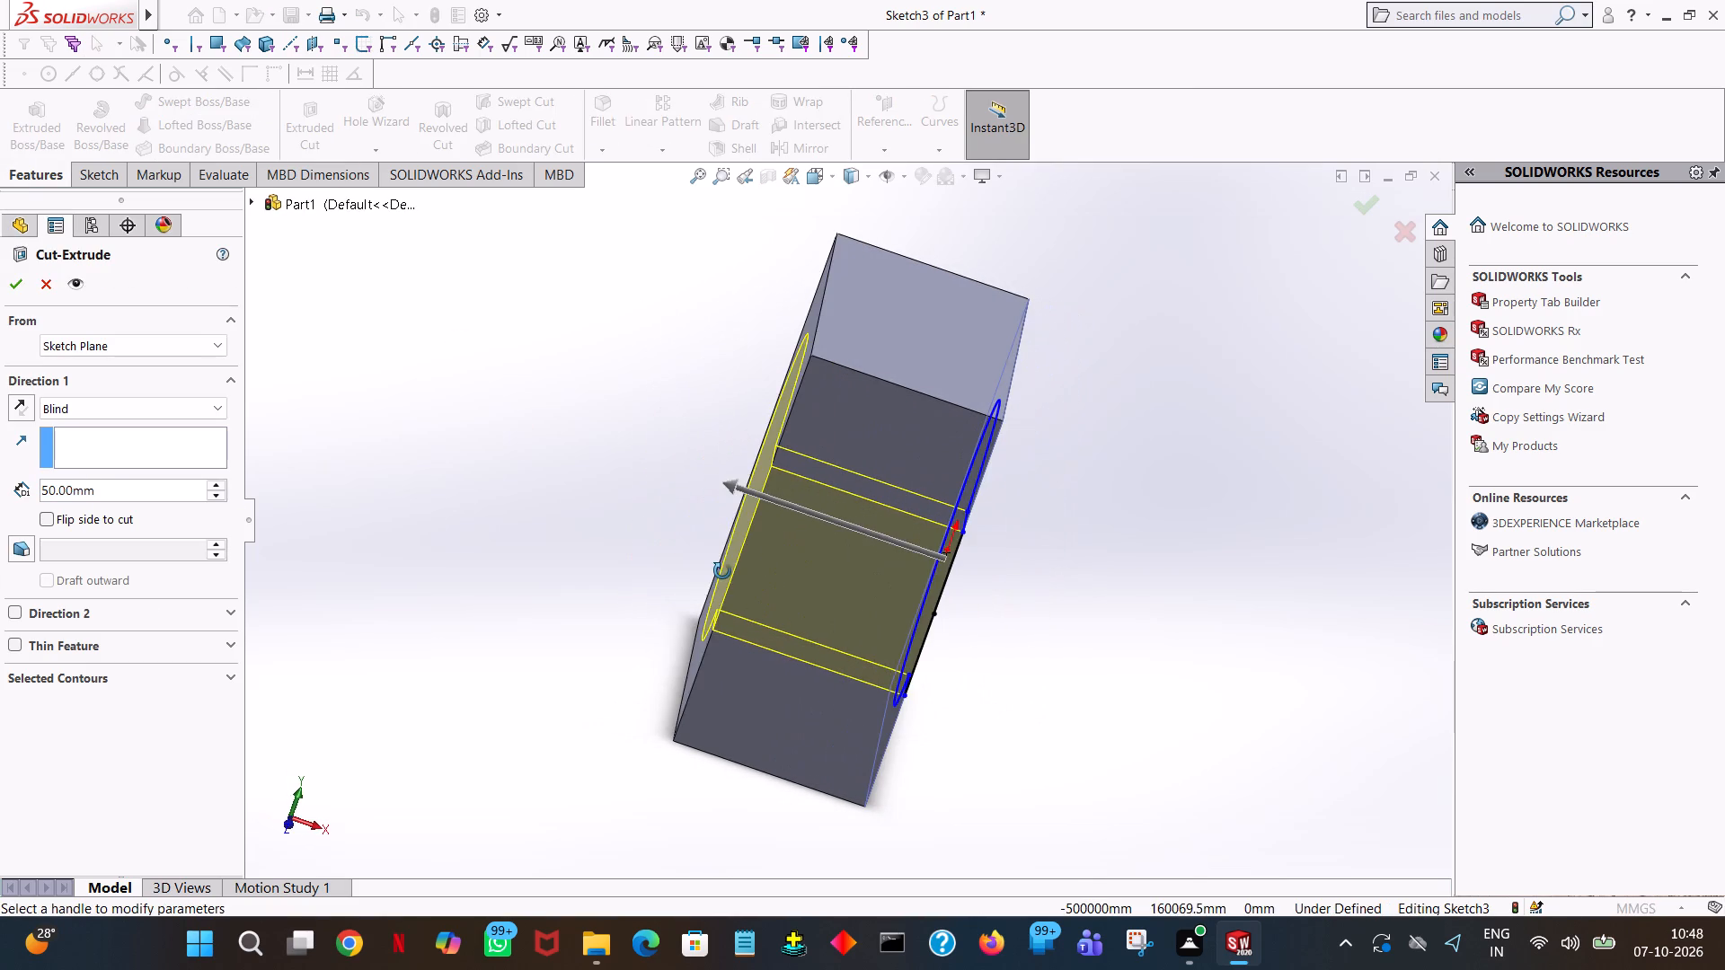
{"action": "middle_click_drag", "start_coordinate": [722, 571], "coordinate": [722, 572]}
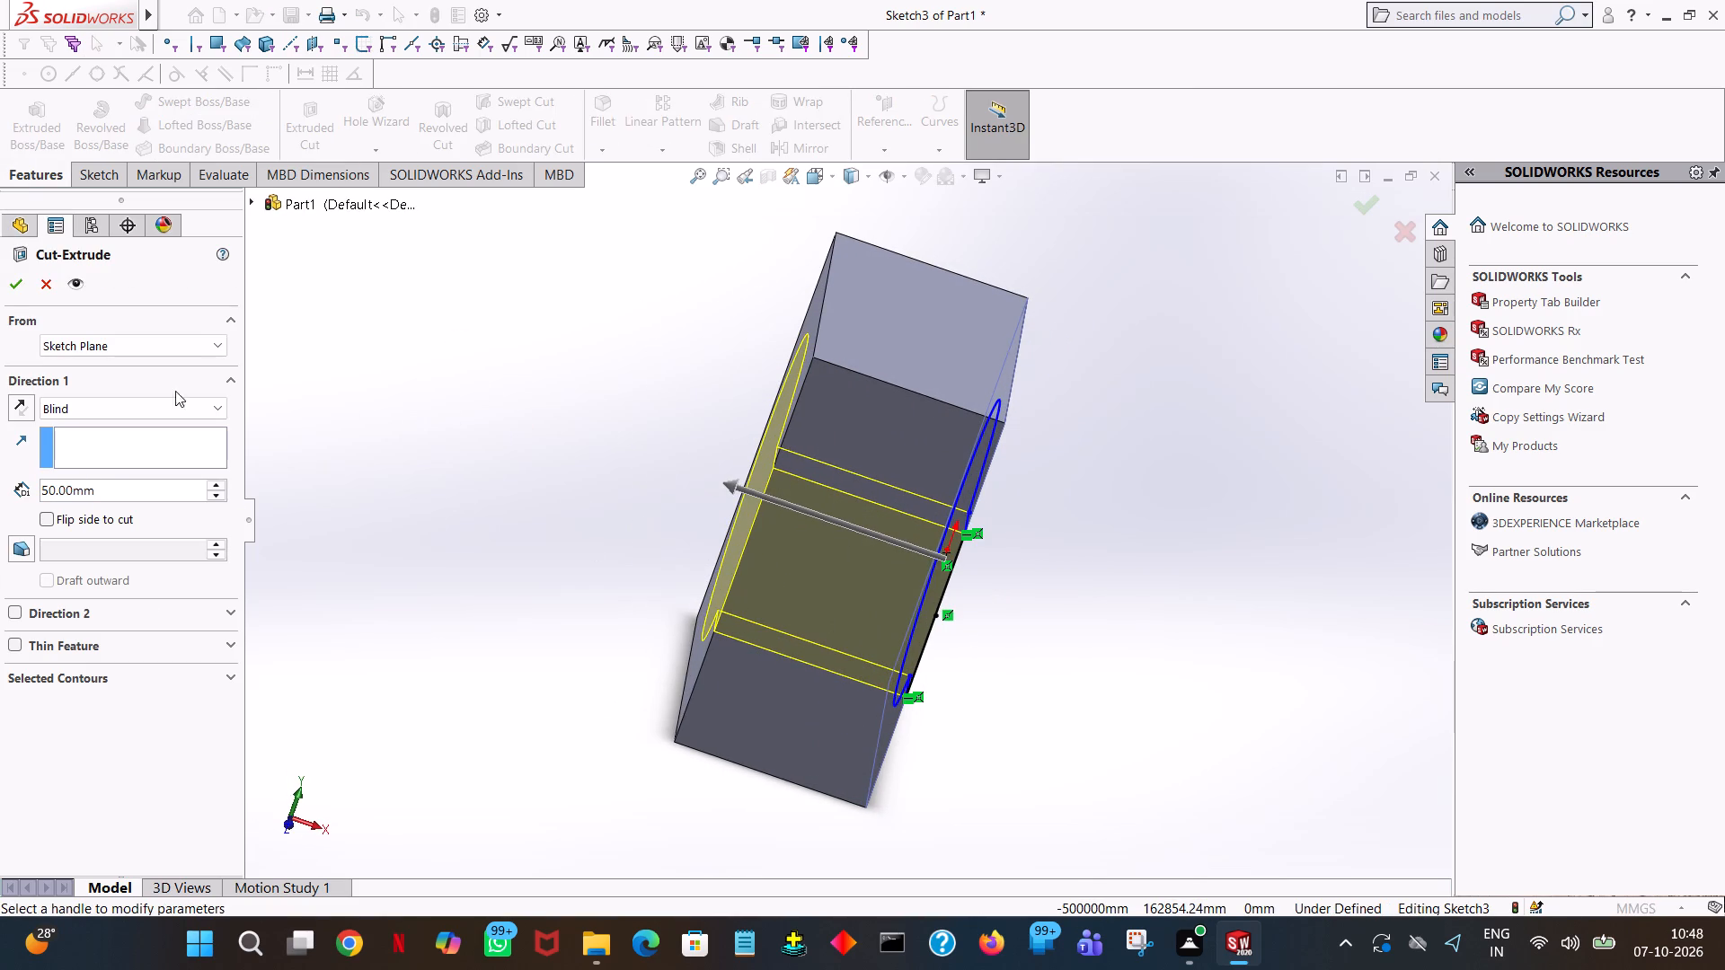
{"action": "left_click", "coordinate": [15, 278]}
Start an Extruded Boss sketch on the block's slotted face and draw a 40 mm radius circle centred on the origin, matching the bore edge.
{"action": "middle_click_drag", "start_coordinate": [721, 463], "coordinate": [653, 365]}
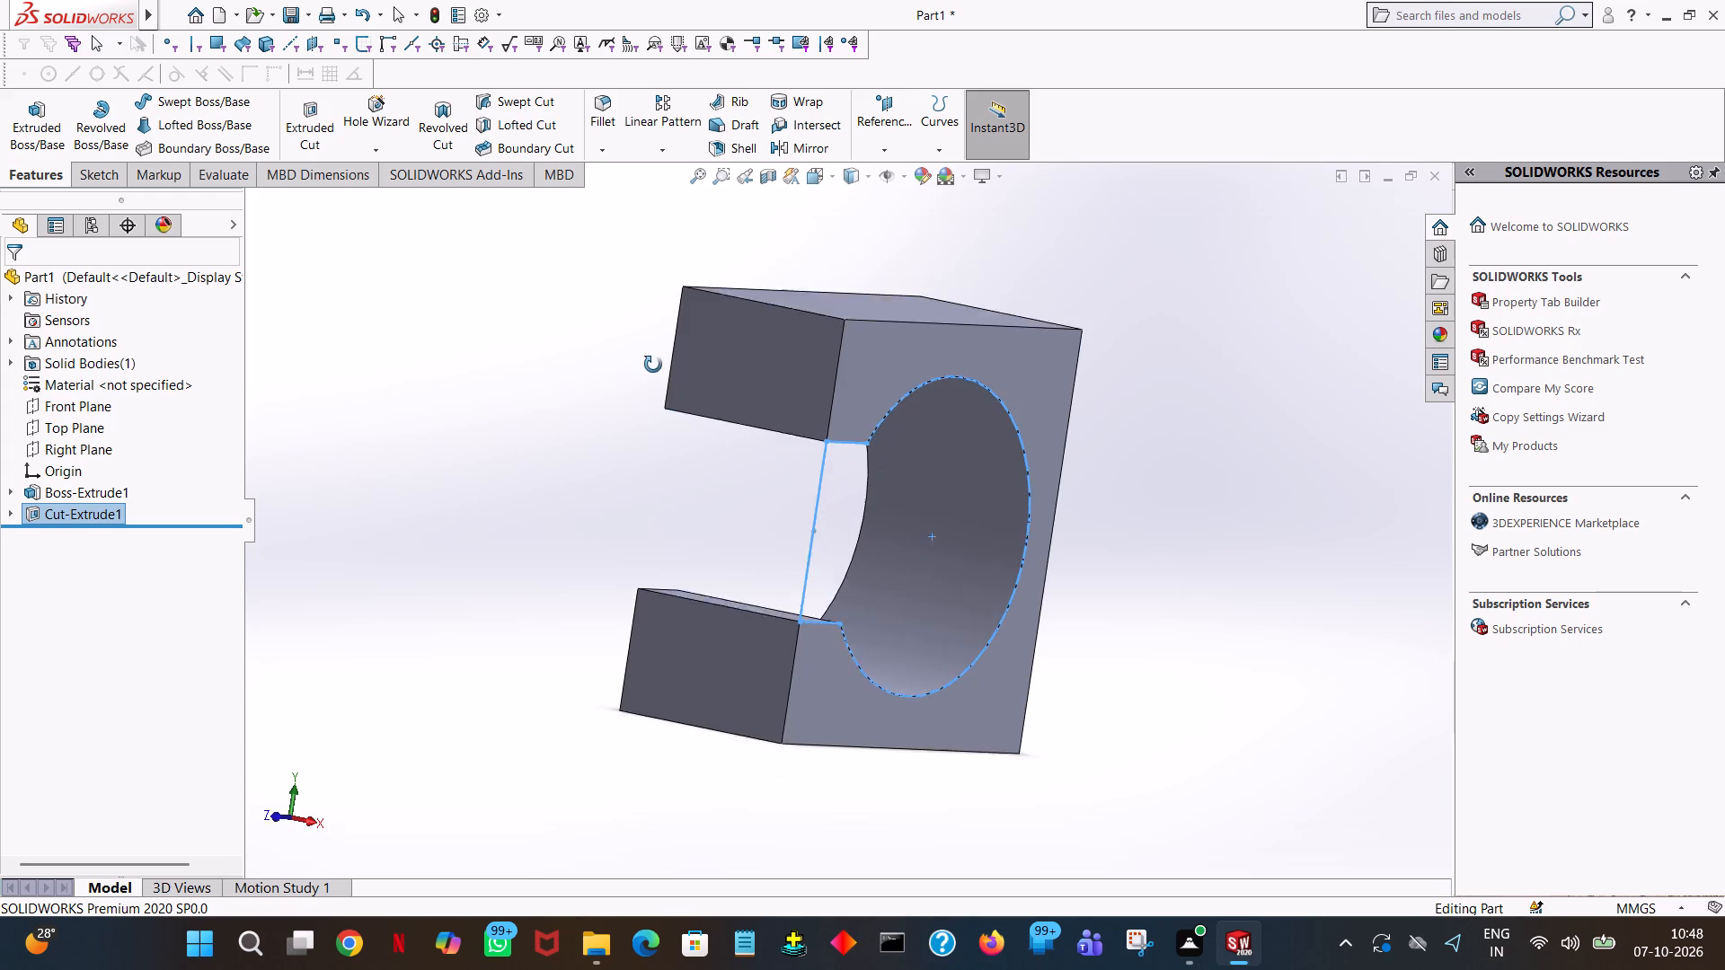
{"action": "middle_click_drag", "start_coordinate": [653, 365], "coordinate": [651, 361]}
{"action": "middle_click_drag", "start_coordinate": [646, 363], "coordinate": [609, 374]}
{"action": "left_click", "coordinate": [600, 358]}
{"action": "middle_click_drag", "start_coordinate": [594, 365], "coordinate": [544, 356]}
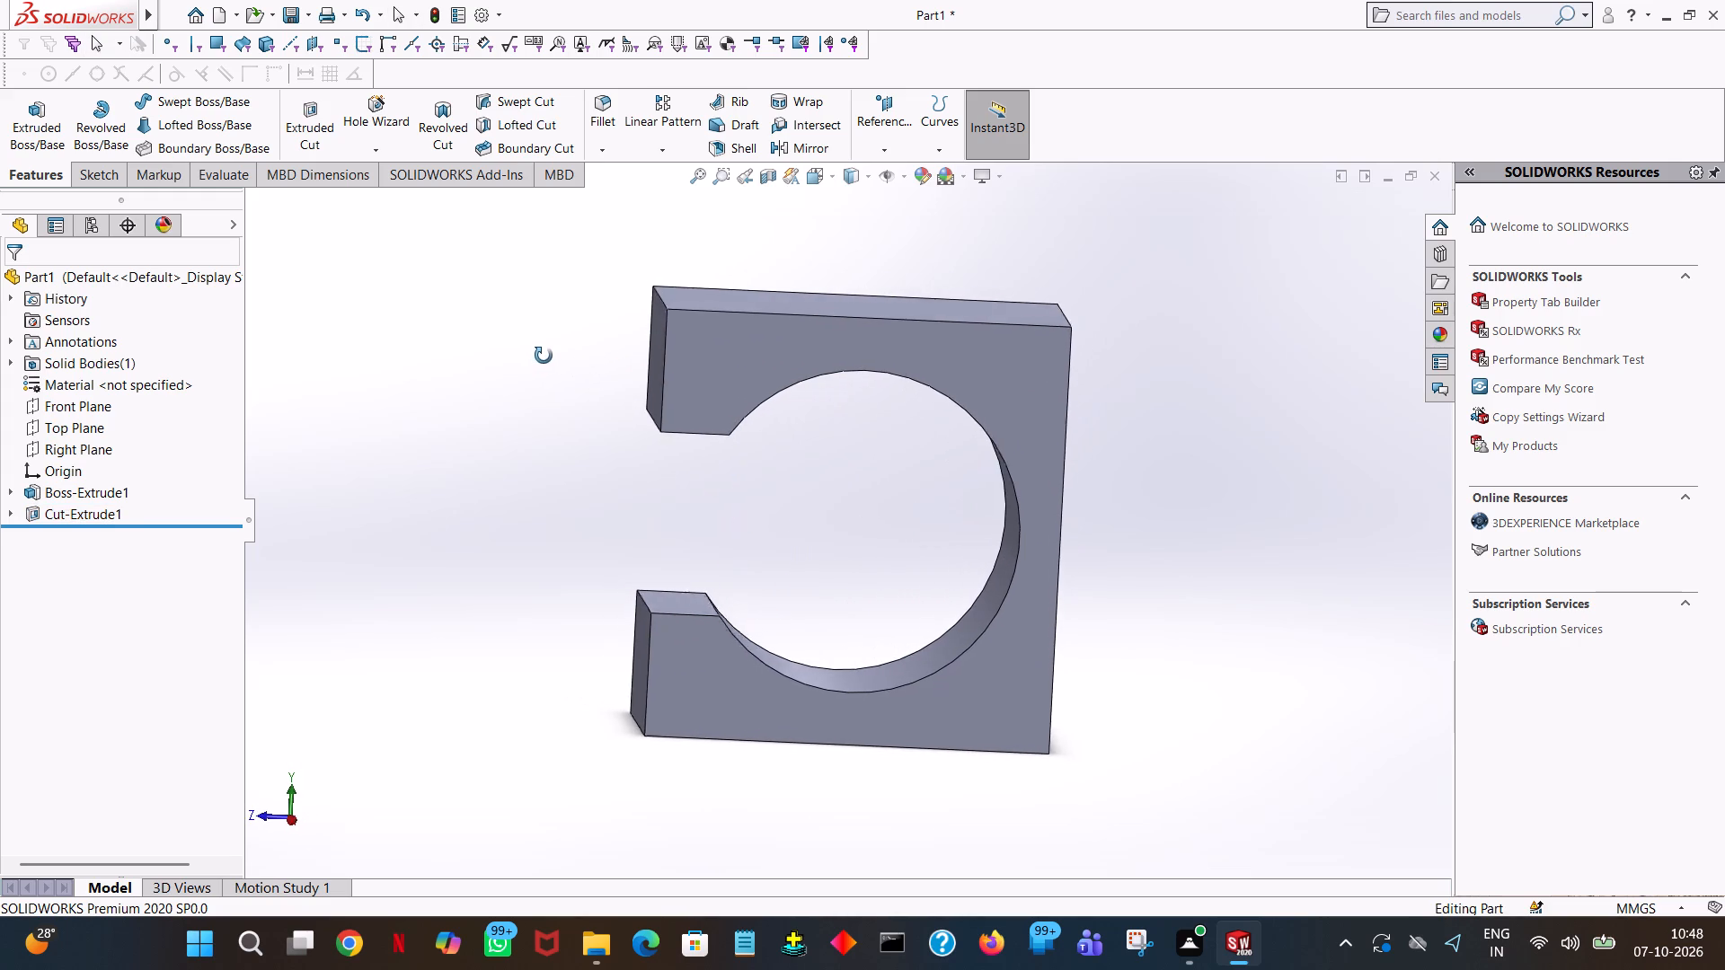
{"action": "middle_click_drag", "start_coordinate": [544, 356], "coordinate": [553, 376]}
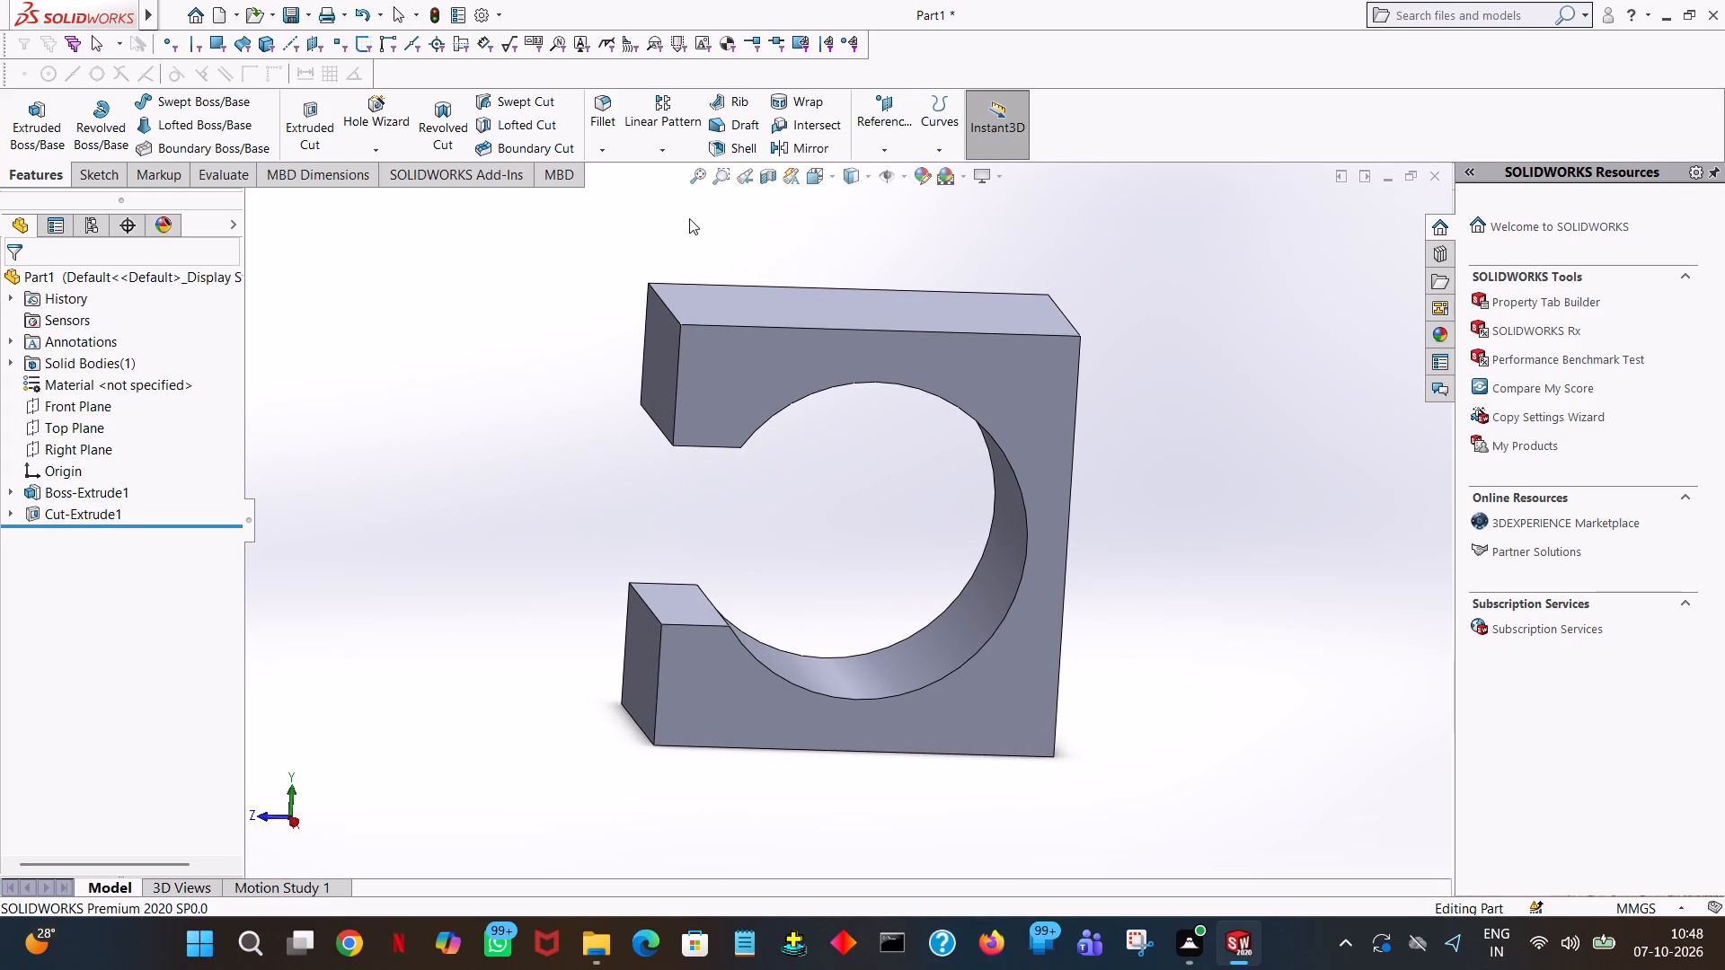
{"action": "left_click", "coordinate": [38, 122]}
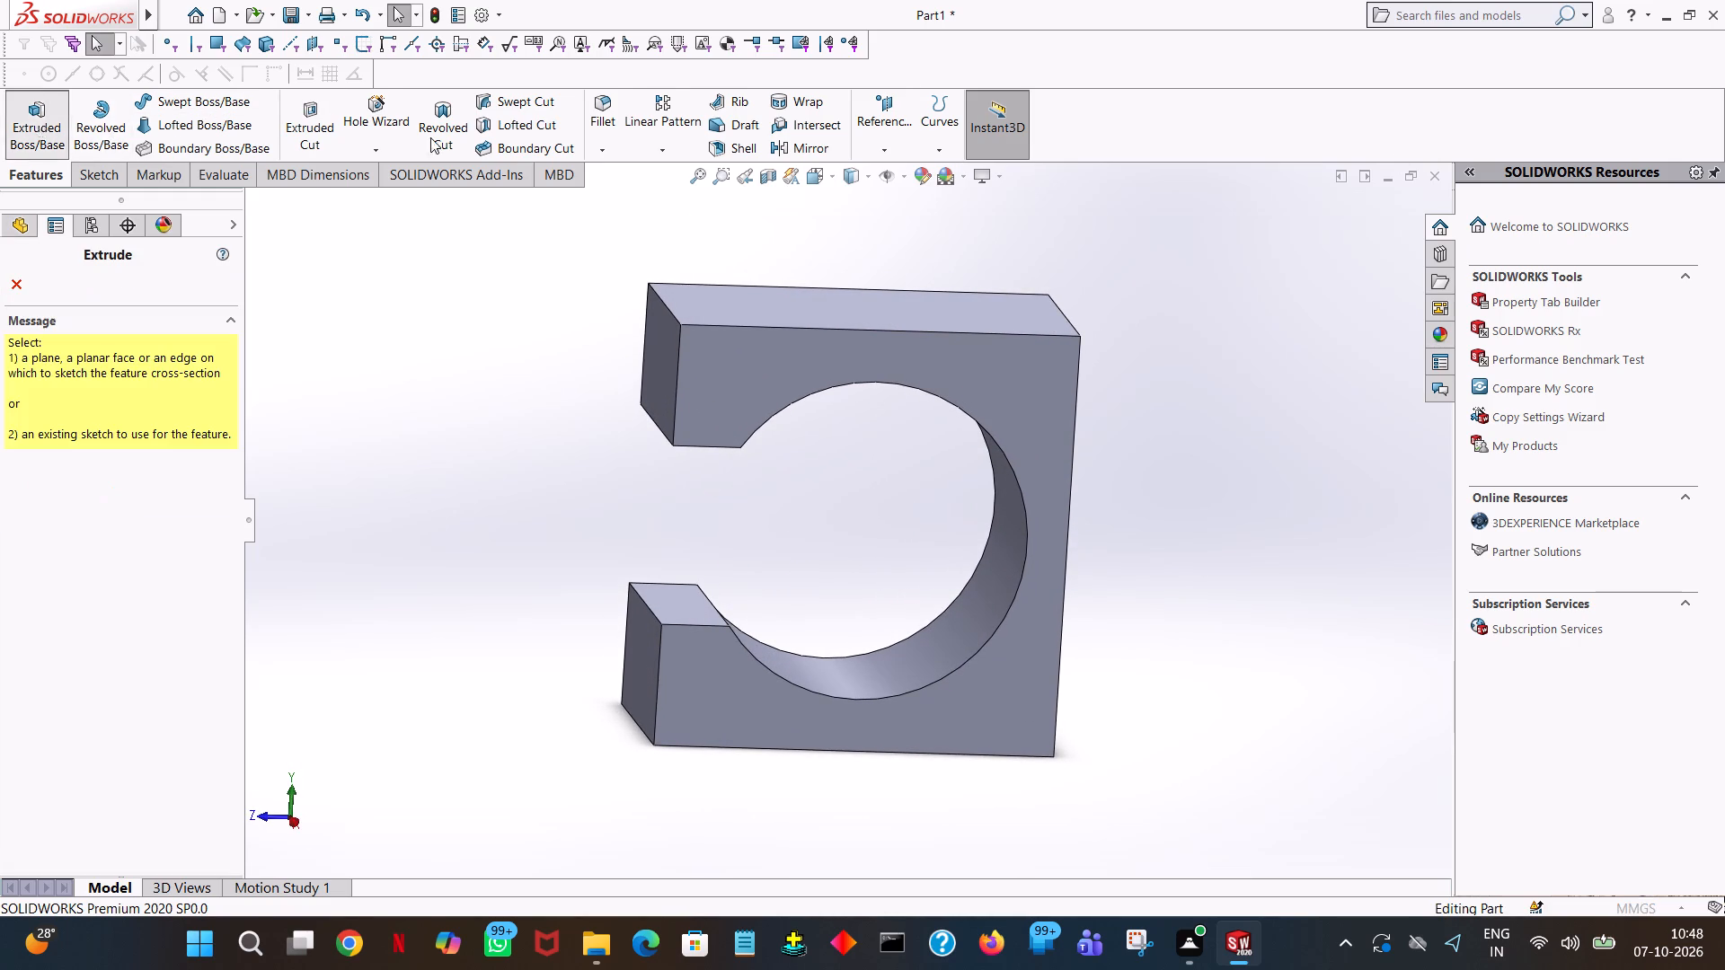
{"action": "left_click", "coordinate": [853, 433]}
{"action": "left_click", "coordinate": [914, 368]}
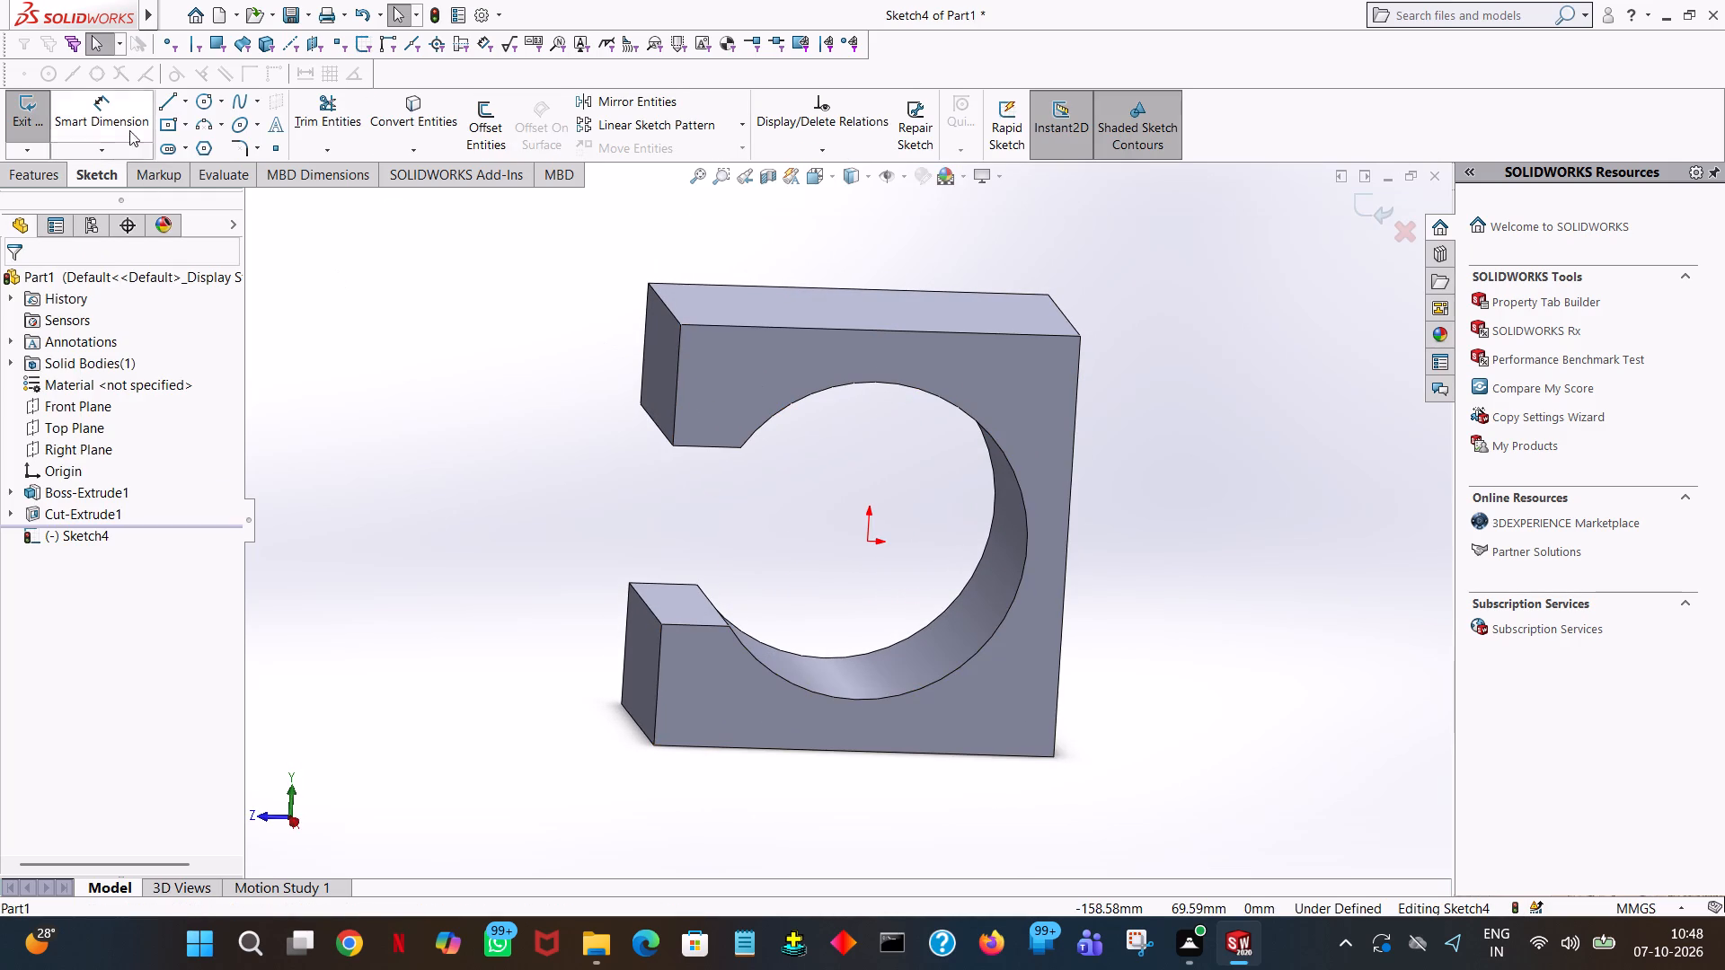
{"action": "left_click", "coordinate": [203, 92]}
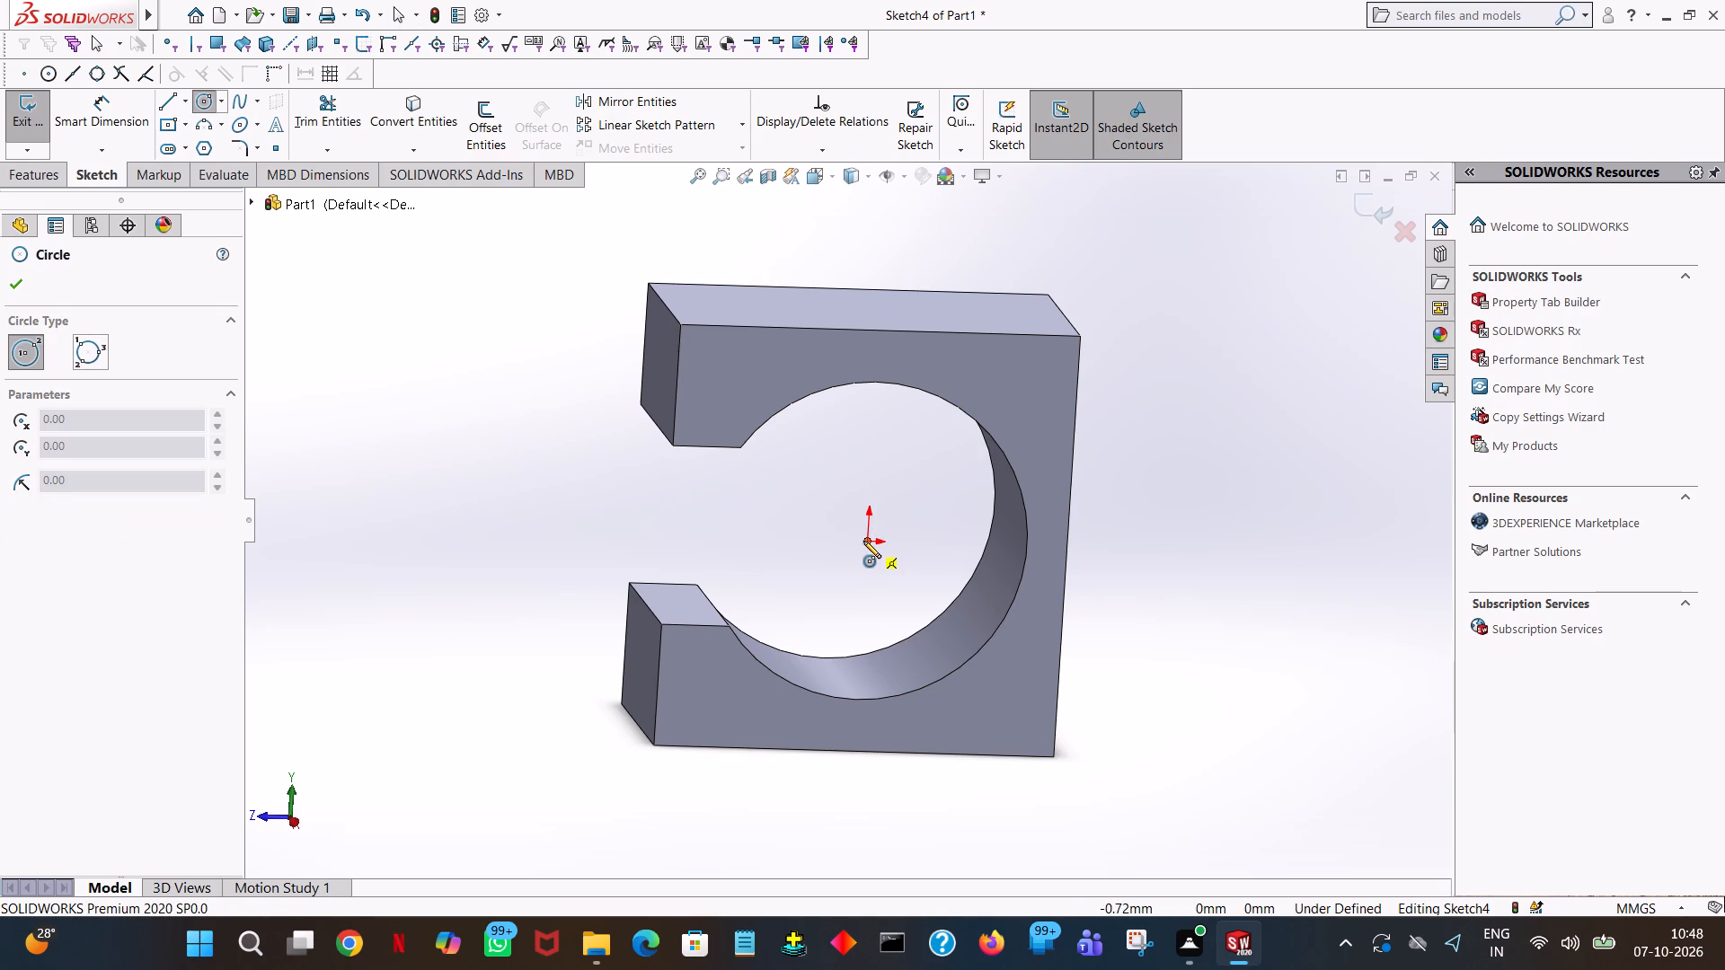
{"action": "left_click", "coordinate": [863, 541]}
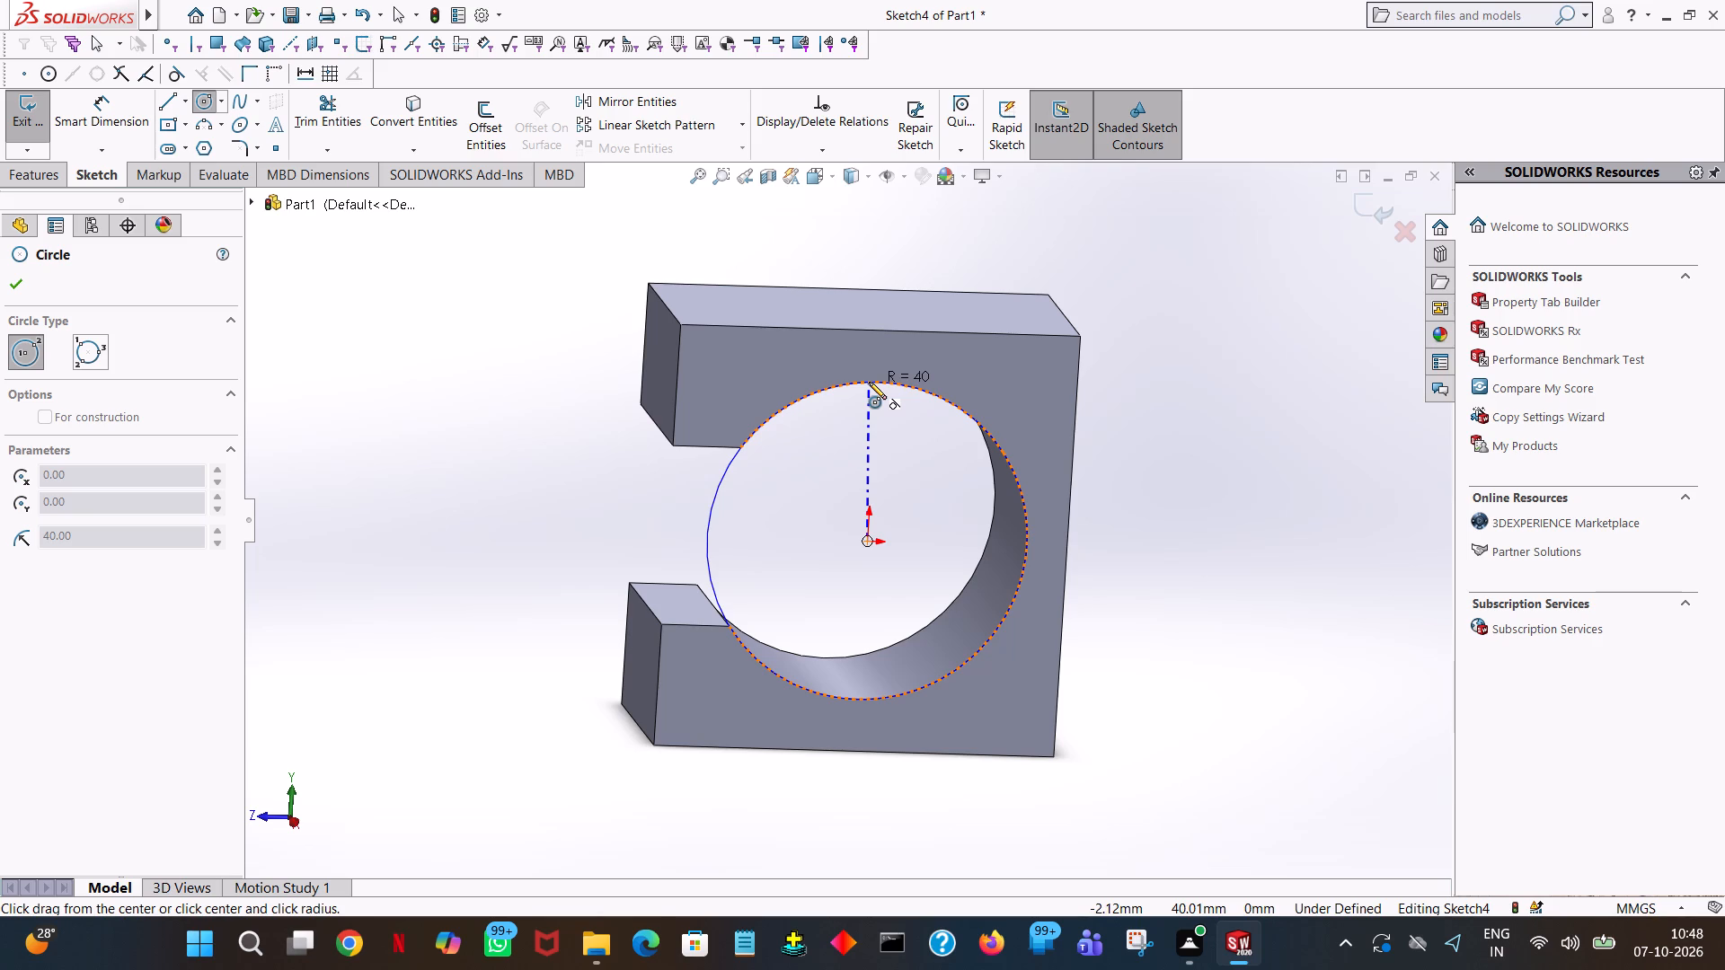
{"action": "left_click", "coordinate": [869, 382]}
{"action": "right_click", "coordinate": [869, 382]}
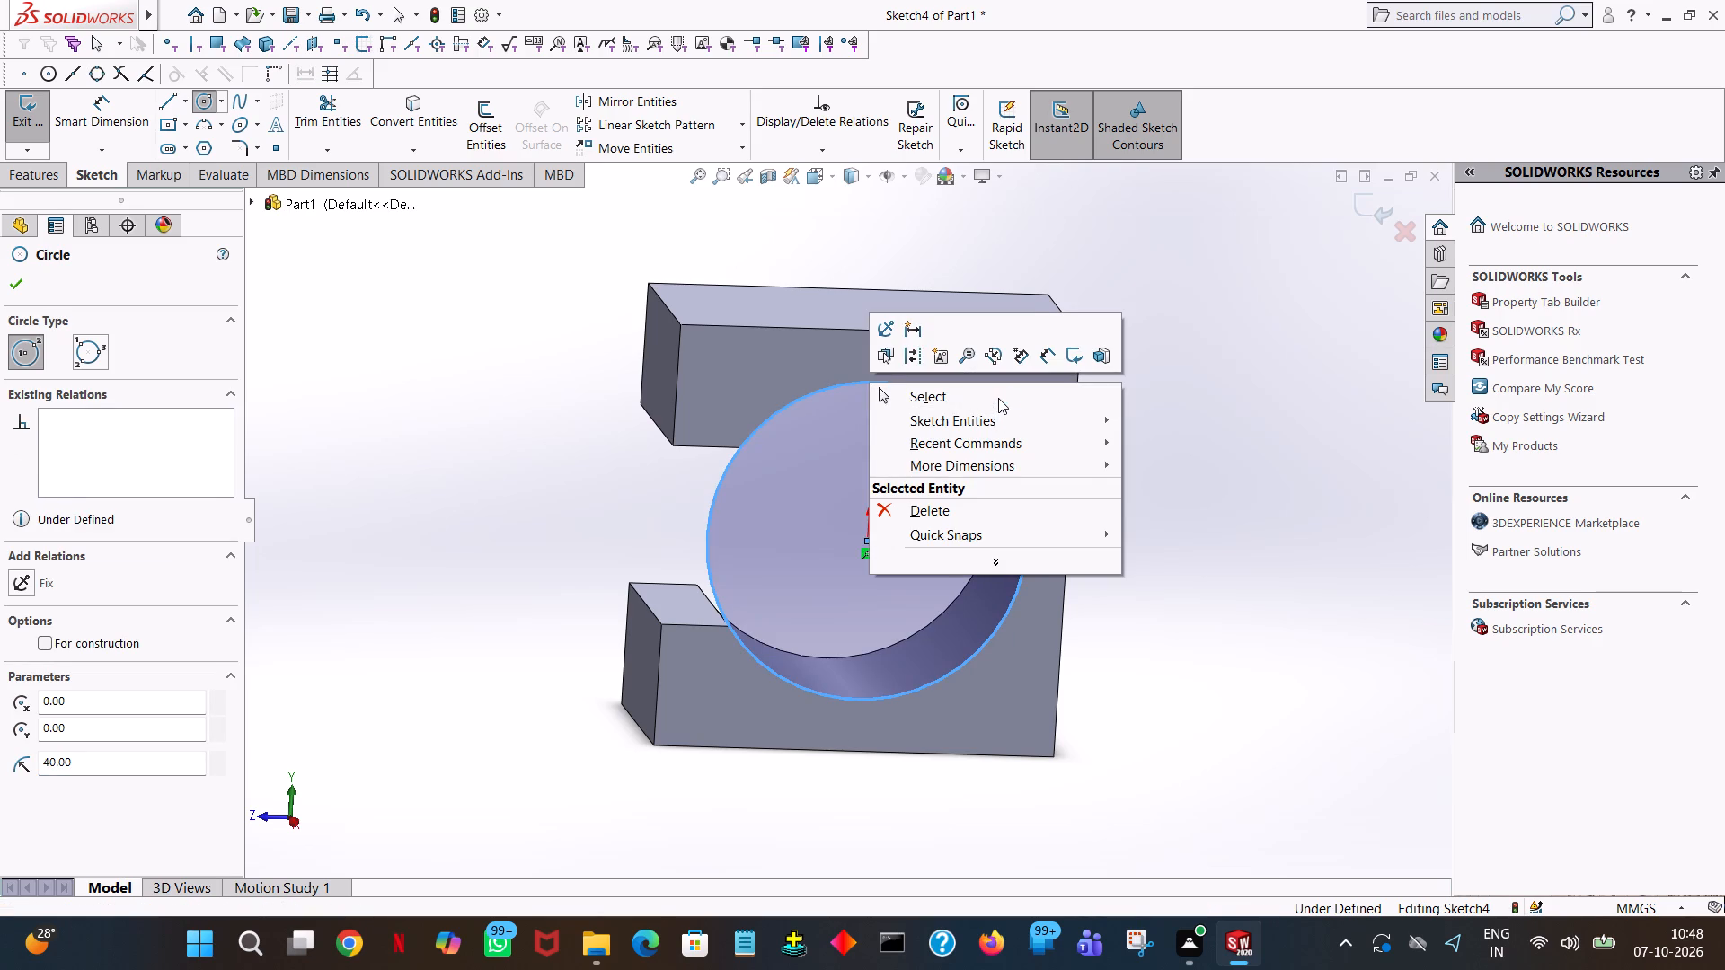
{"action": "left_click", "coordinate": [998, 398]}
Extrude the circle as a Blind boss 50 mm deep, reversed into the block, with Merge result on.
{"action": "left_click", "coordinate": [48, 168]}
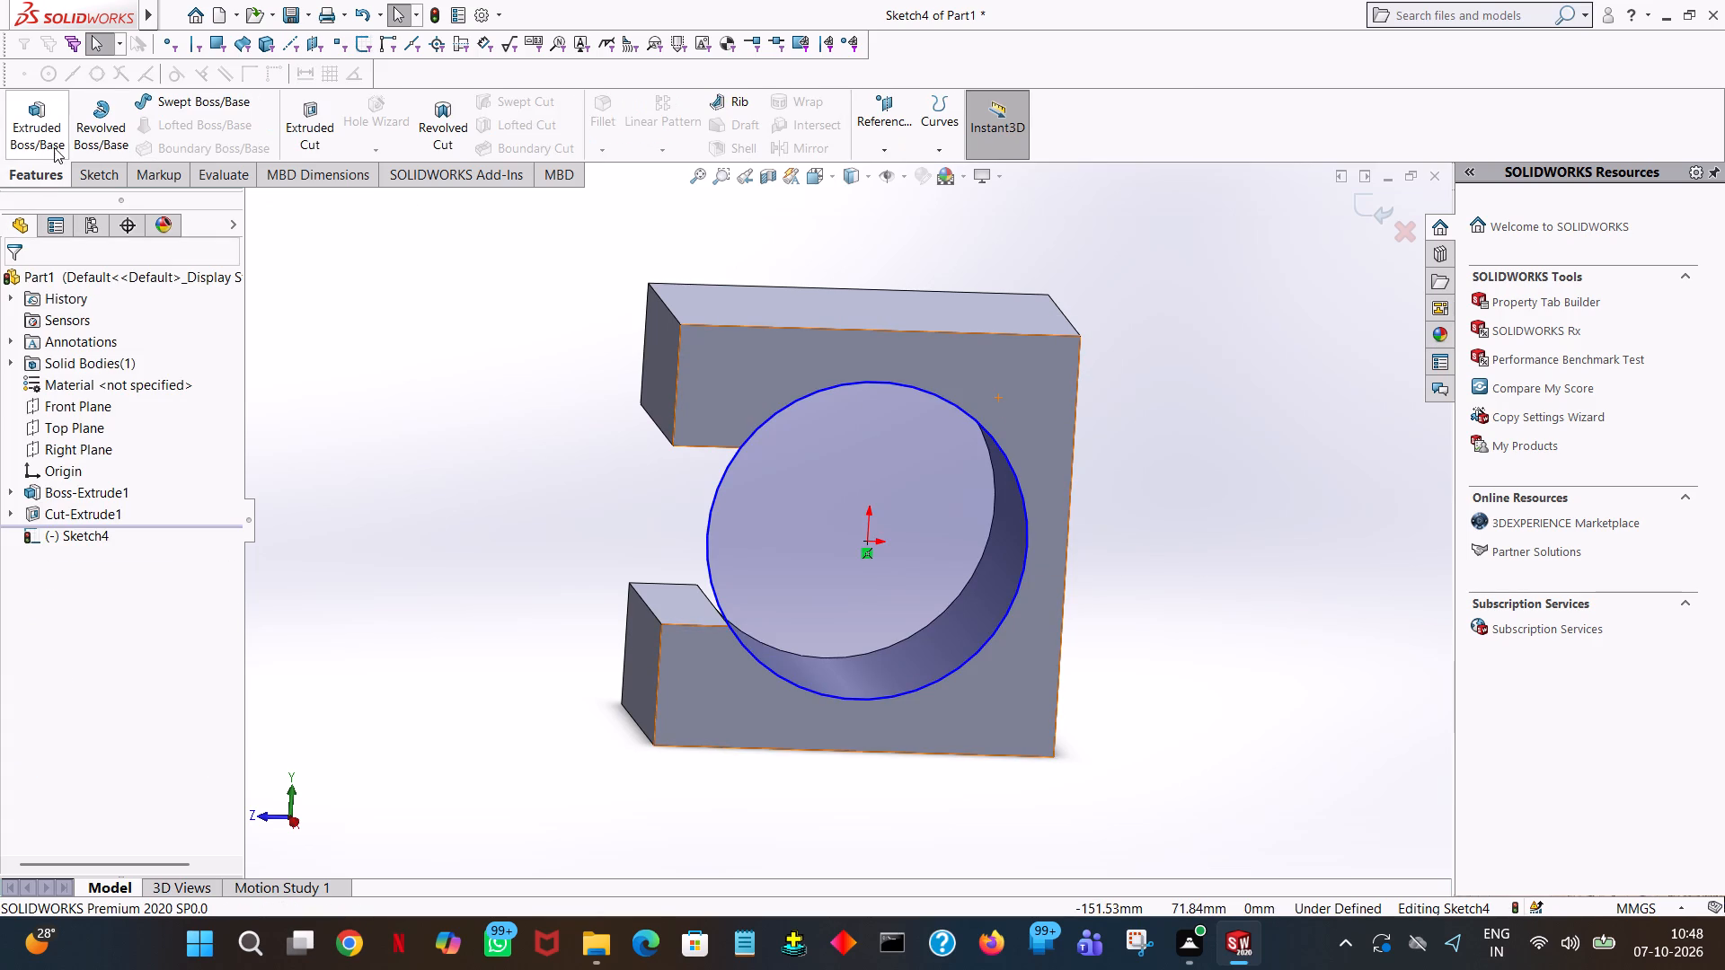
{"action": "left_click", "coordinate": [52, 147]}
{"action": "middle_click_drag", "start_coordinate": [350, 329], "coordinate": [353, 331]}
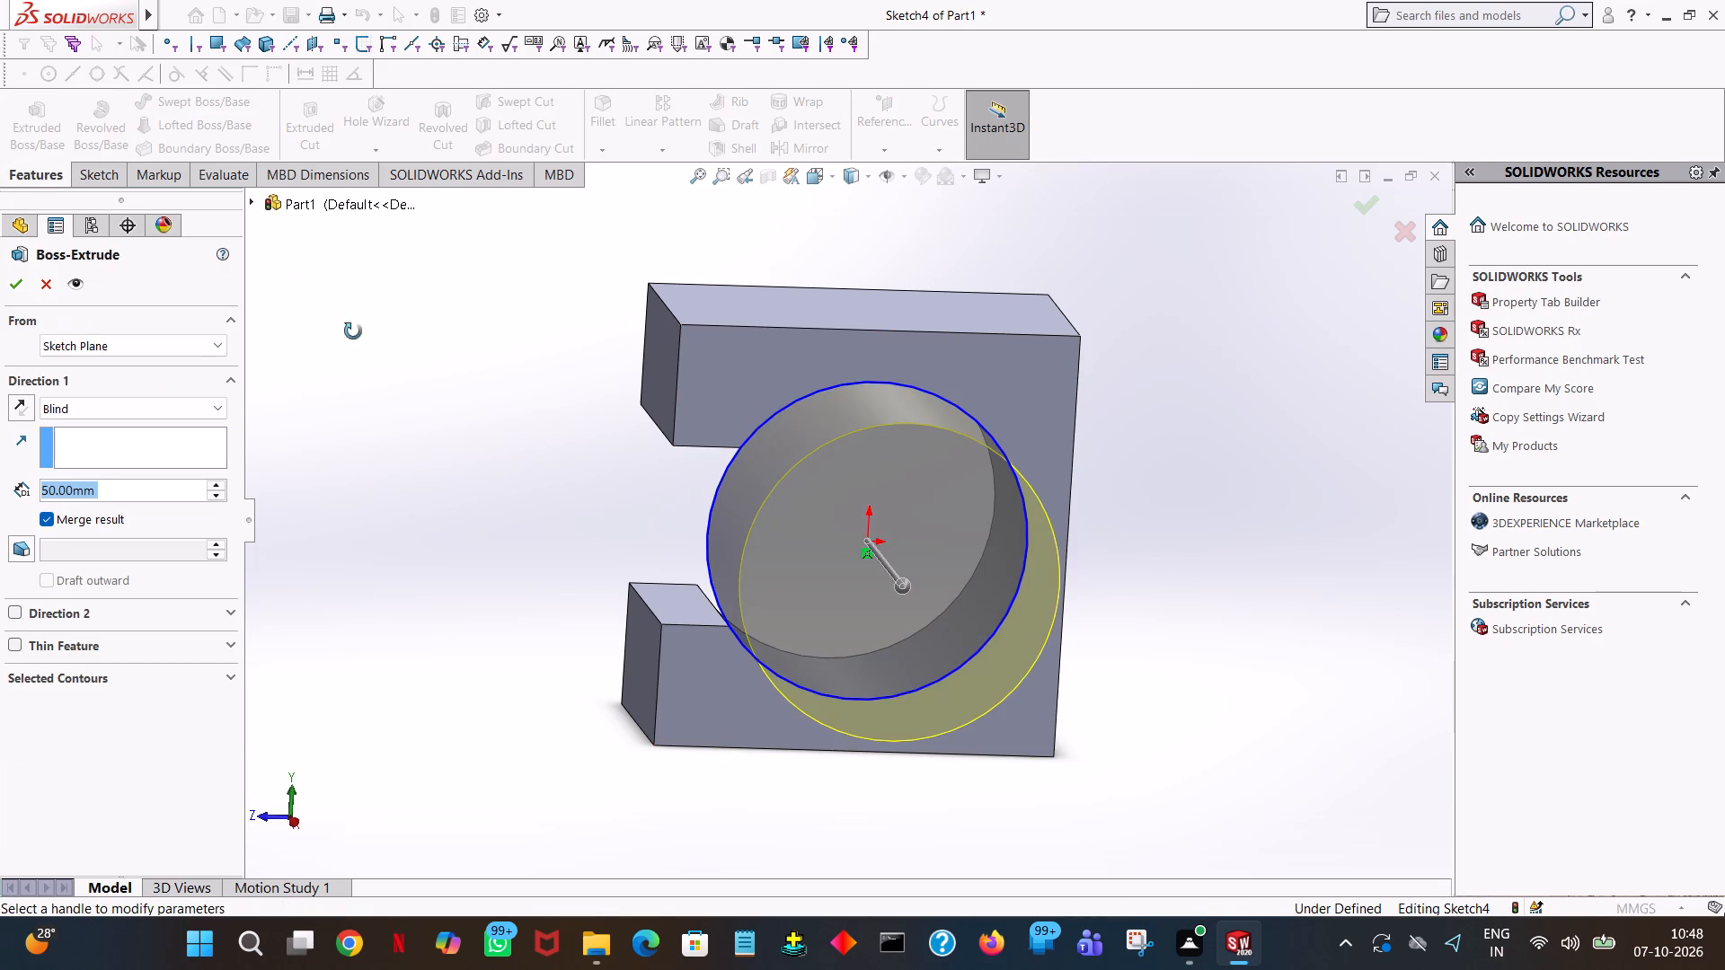
{"action": "middle_click_drag", "start_coordinate": [353, 331], "coordinate": [420, 366]}
{"action": "left_click", "coordinate": [18, 401]}
{"action": "middle_click_drag", "start_coordinate": [138, 377], "coordinate": [140, 381]}
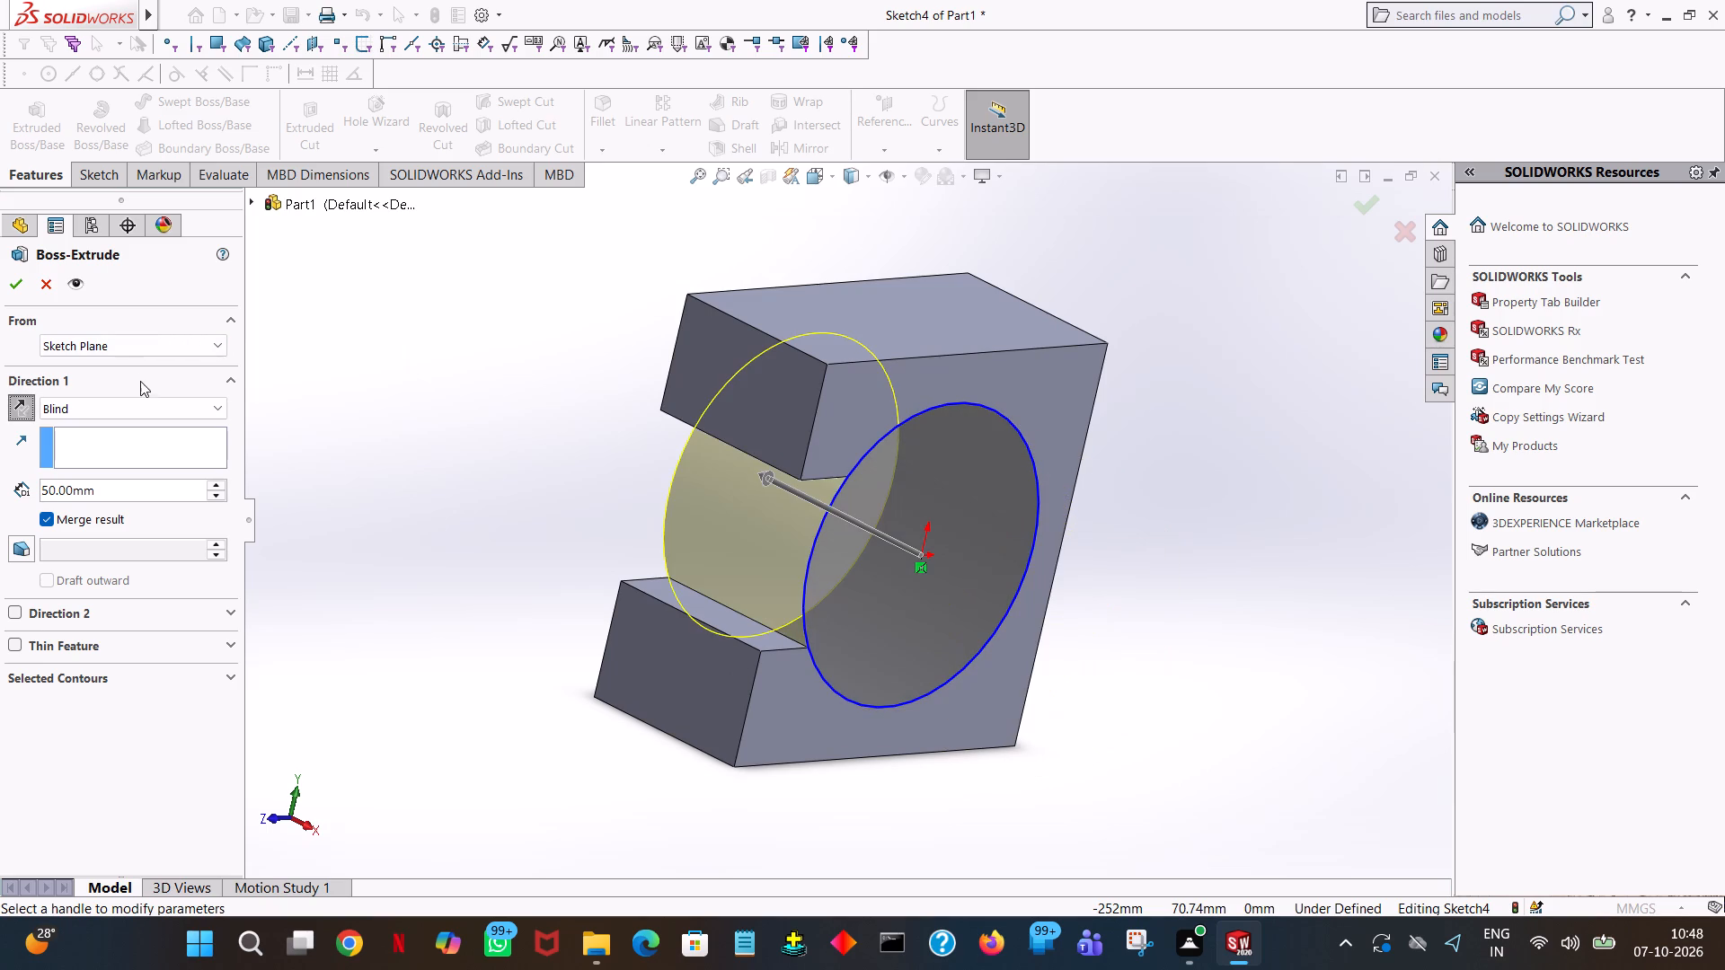
{"action": "middle_click_drag", "start_coordinate": [140, 381], "coordinate": [241, 401]}
{"action": "left_click", "coordinate": [15, 278]}
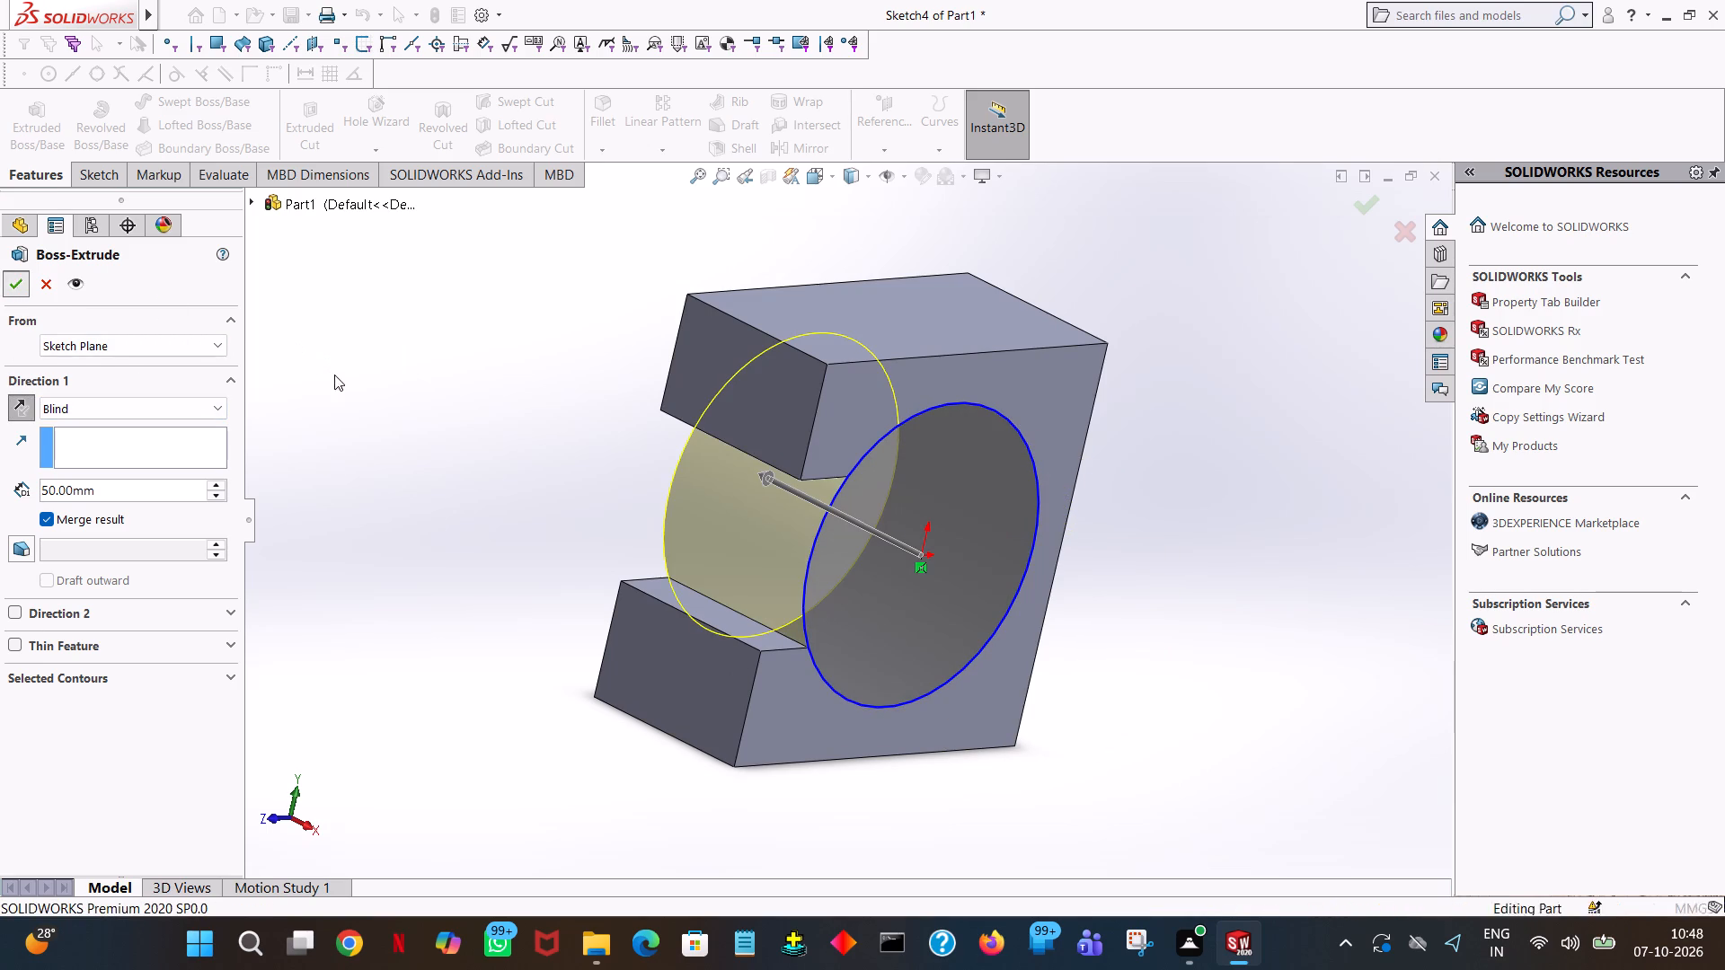
{"action": "left_click", "coordinate": [342, 381]}
Start another Extruded Boss sketch on the same flat face and draw an origin-centred circle with a 20 mm radius.
{"action": "middle_click_drag", "start_coordinate": [346, 381], "coordinate": [282, 330]}
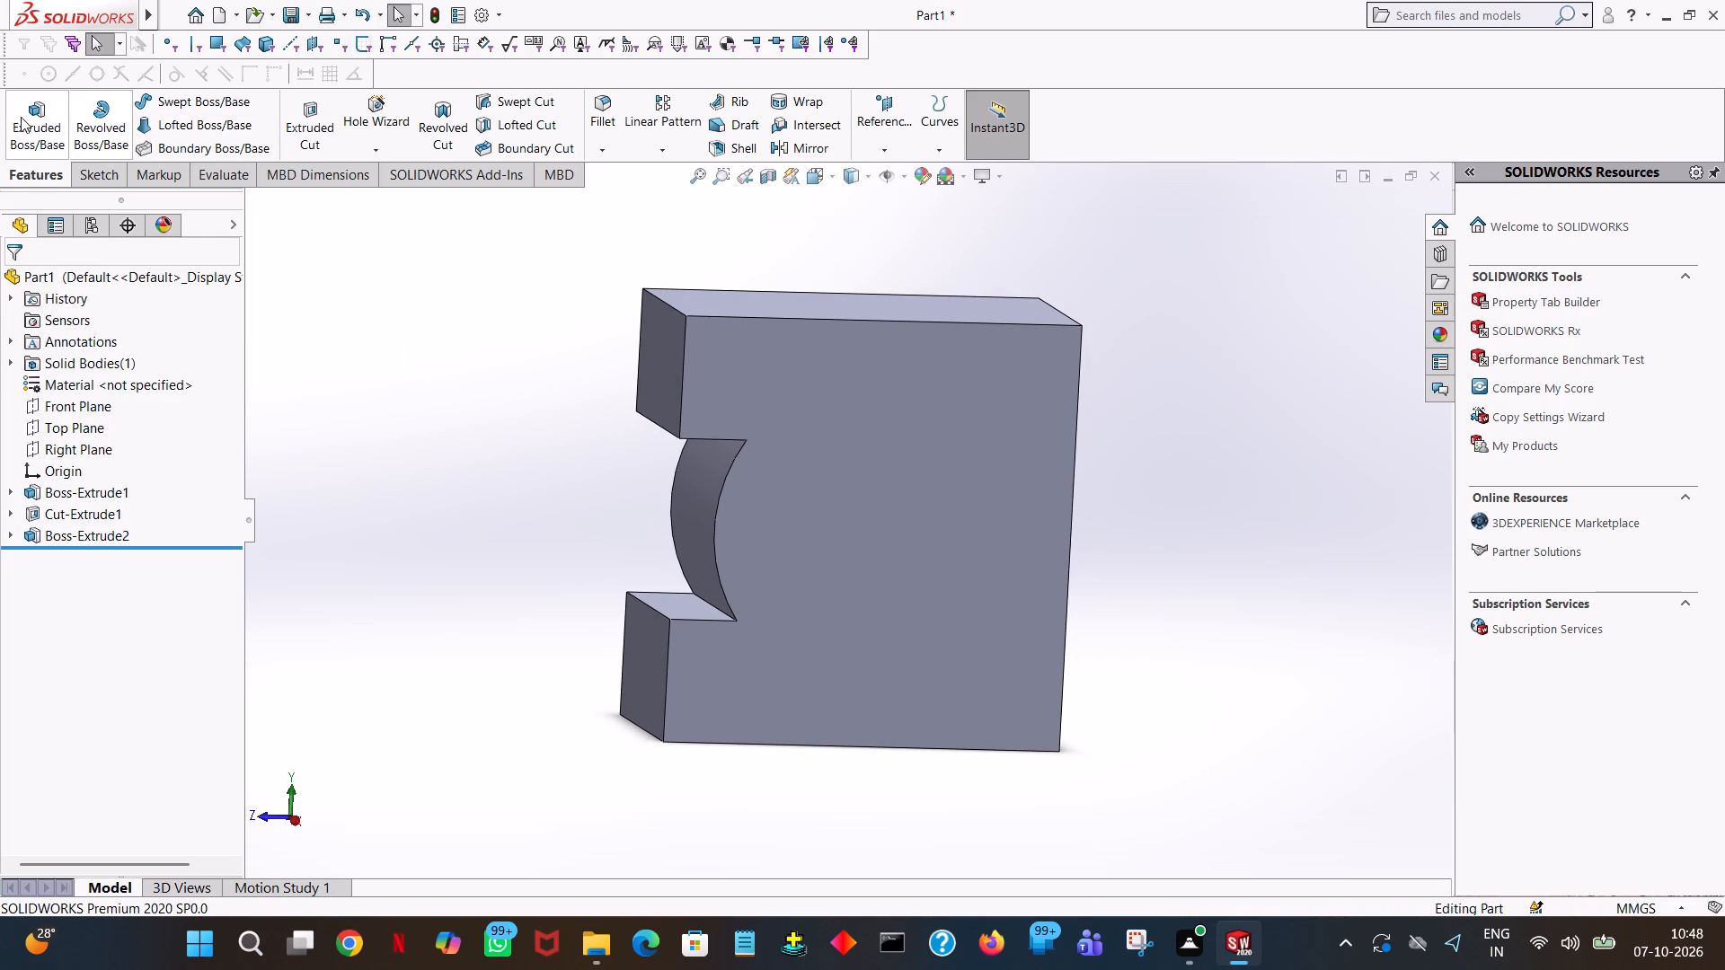
{"action": "left_click", "coordinate": [22, 117]}
{"action": "left_click", "coordinate": [927, 504]}
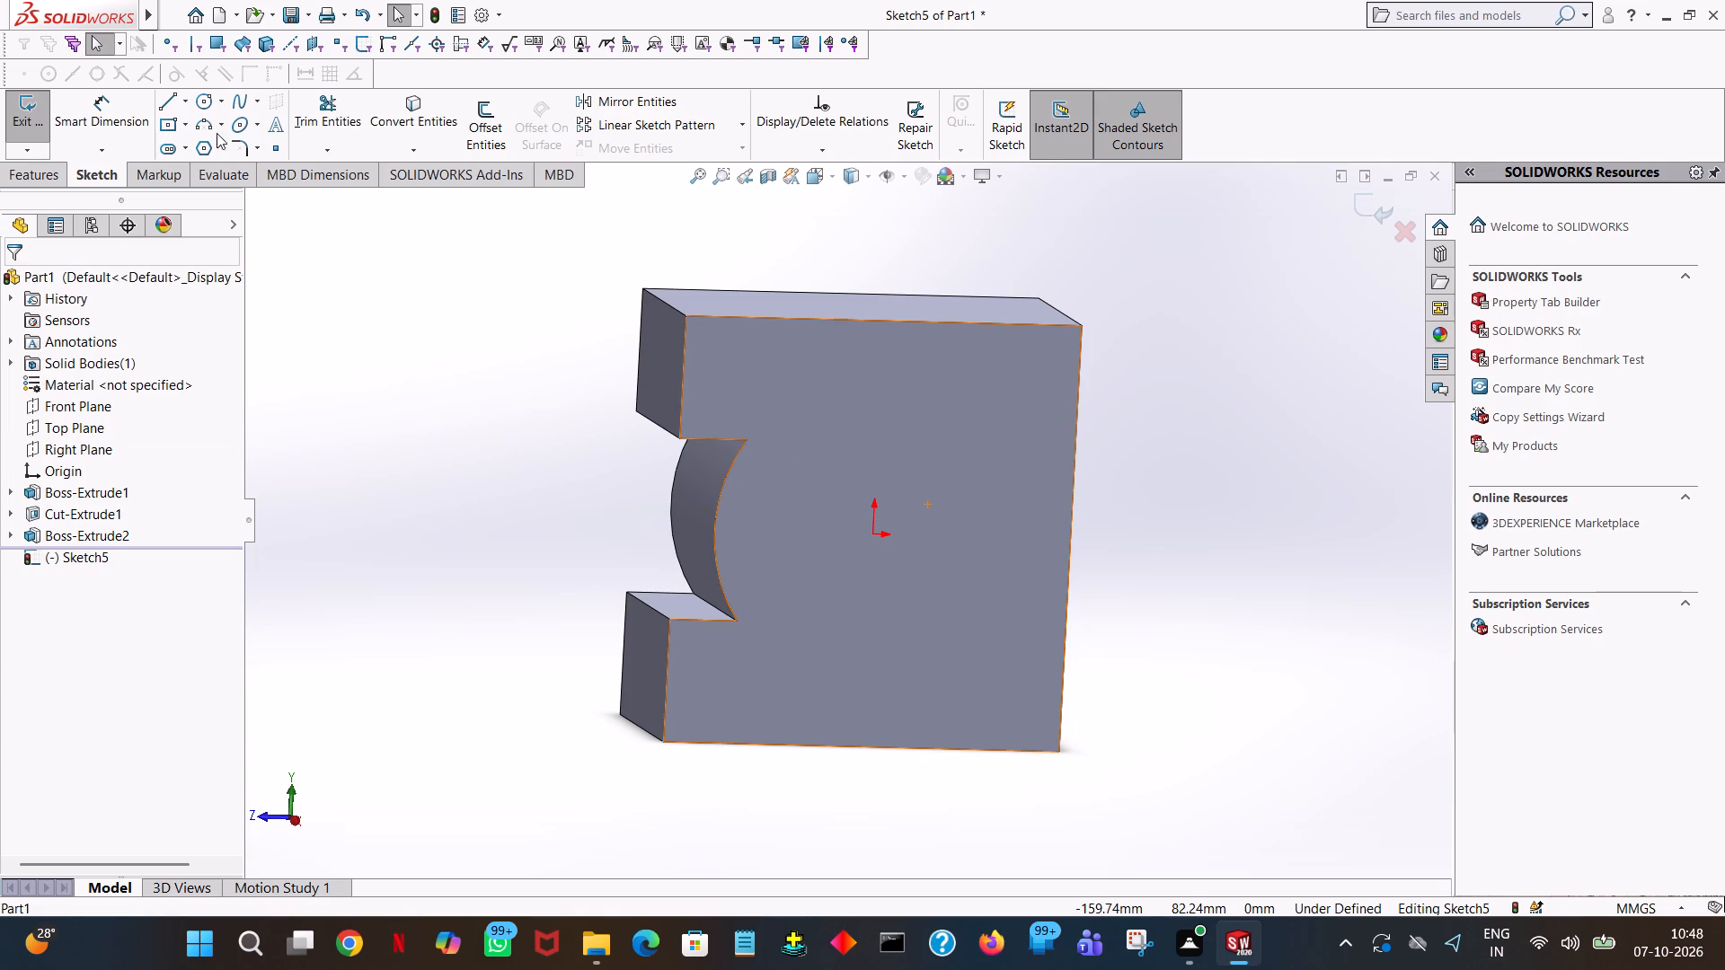
{"action": "left_click", "coordinate": [204, 101]}
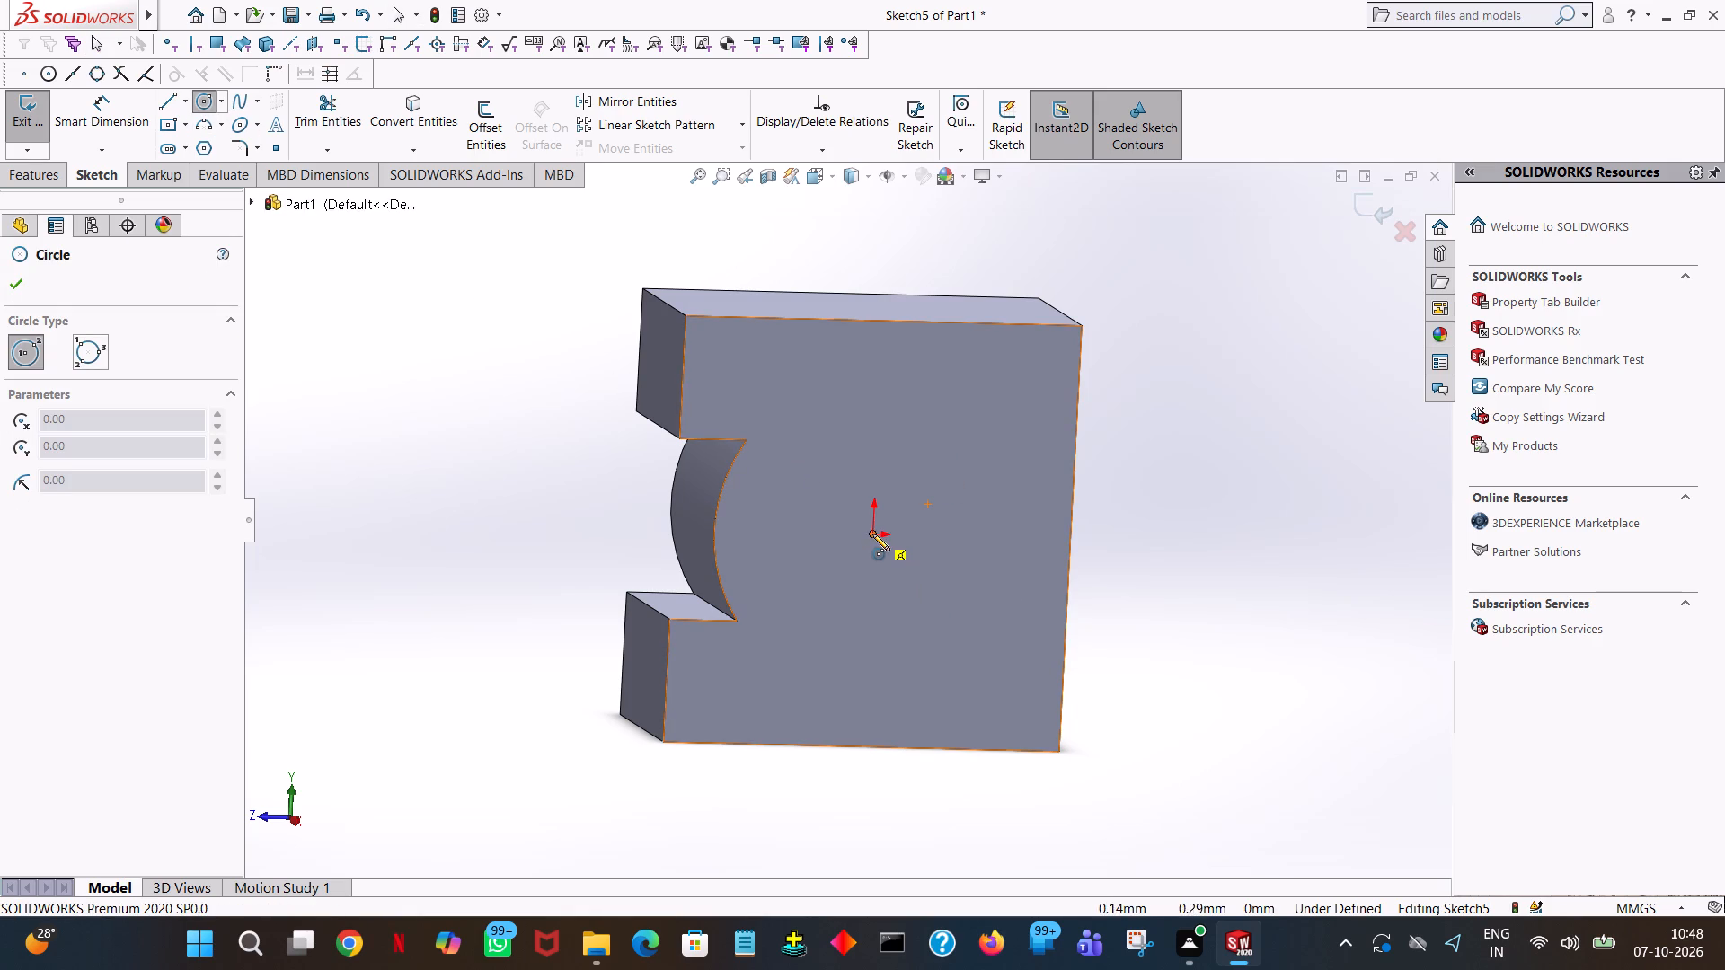
{"action": "left_click", "coordinate": [872, 533]}
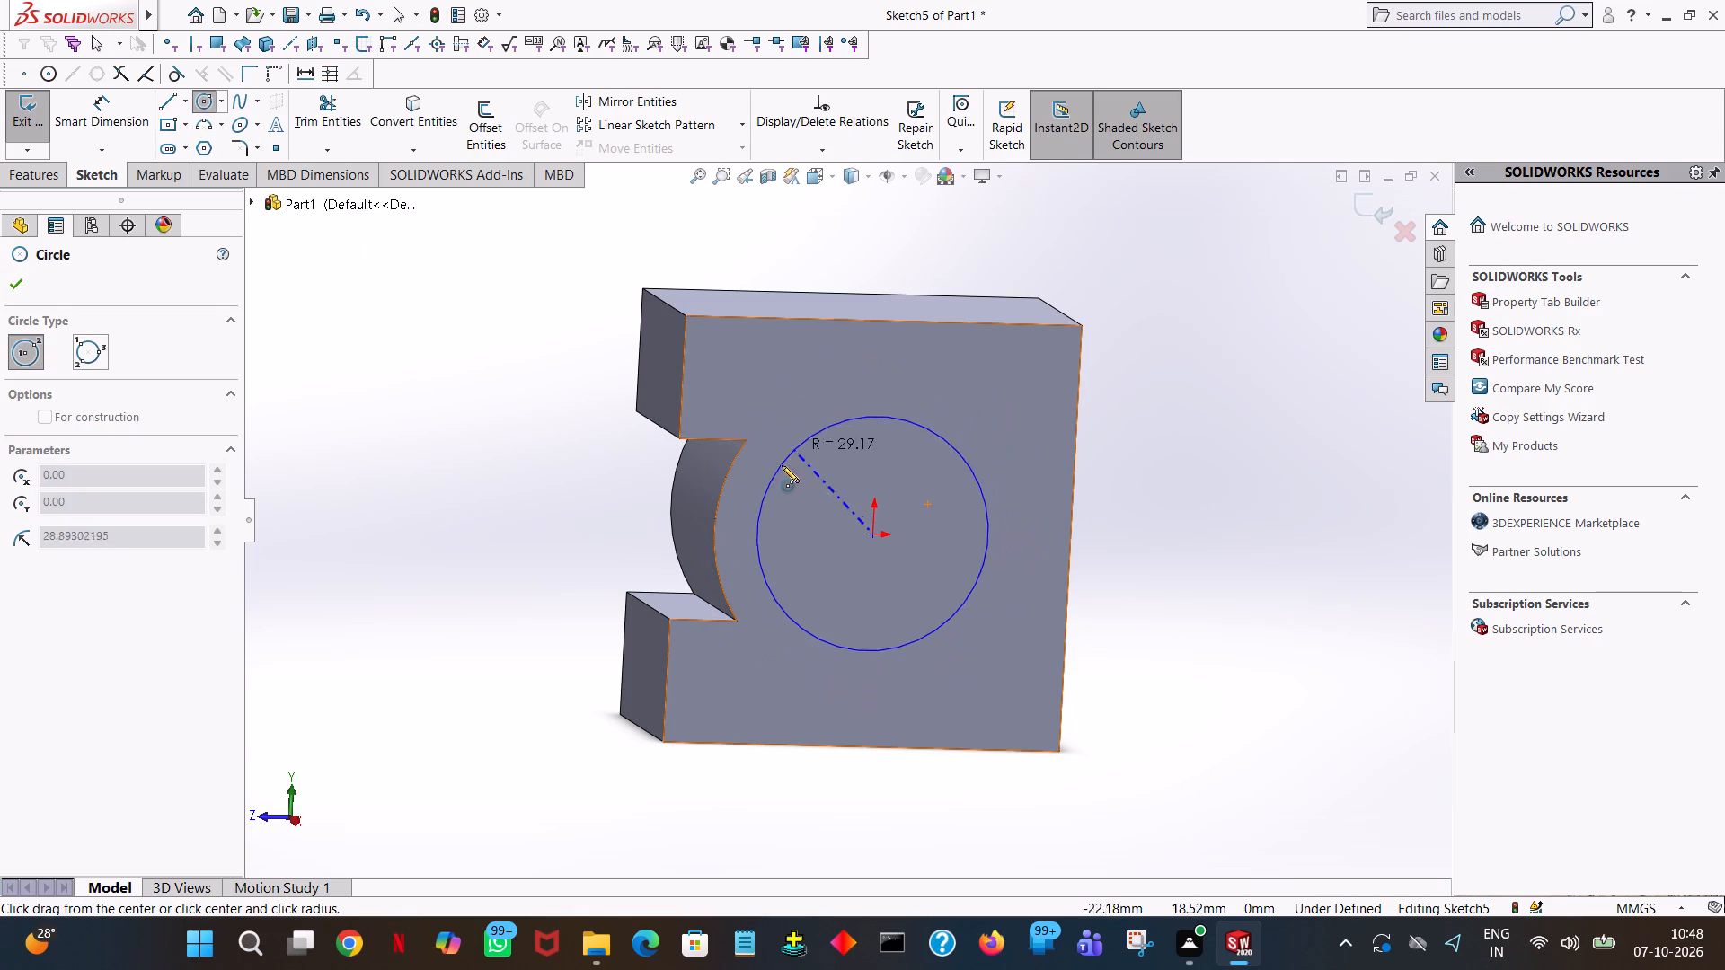
{"action": "left_click", "coordinate": [711, 532]}
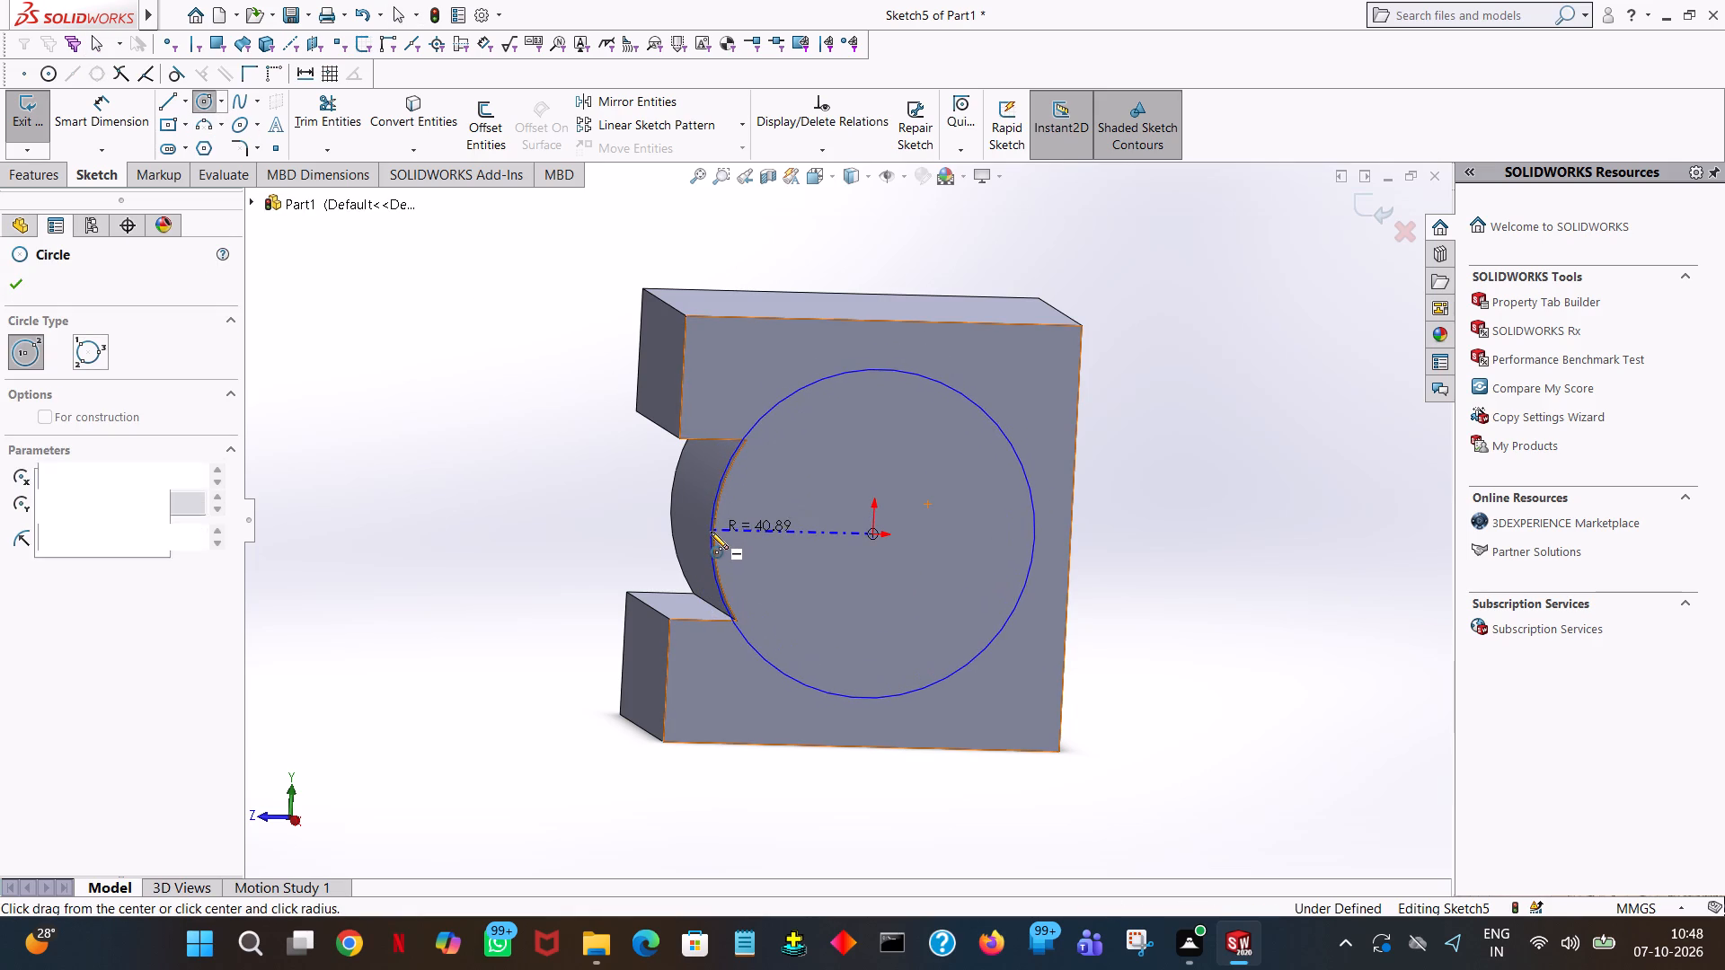
{"action": "type", "text": "20"}
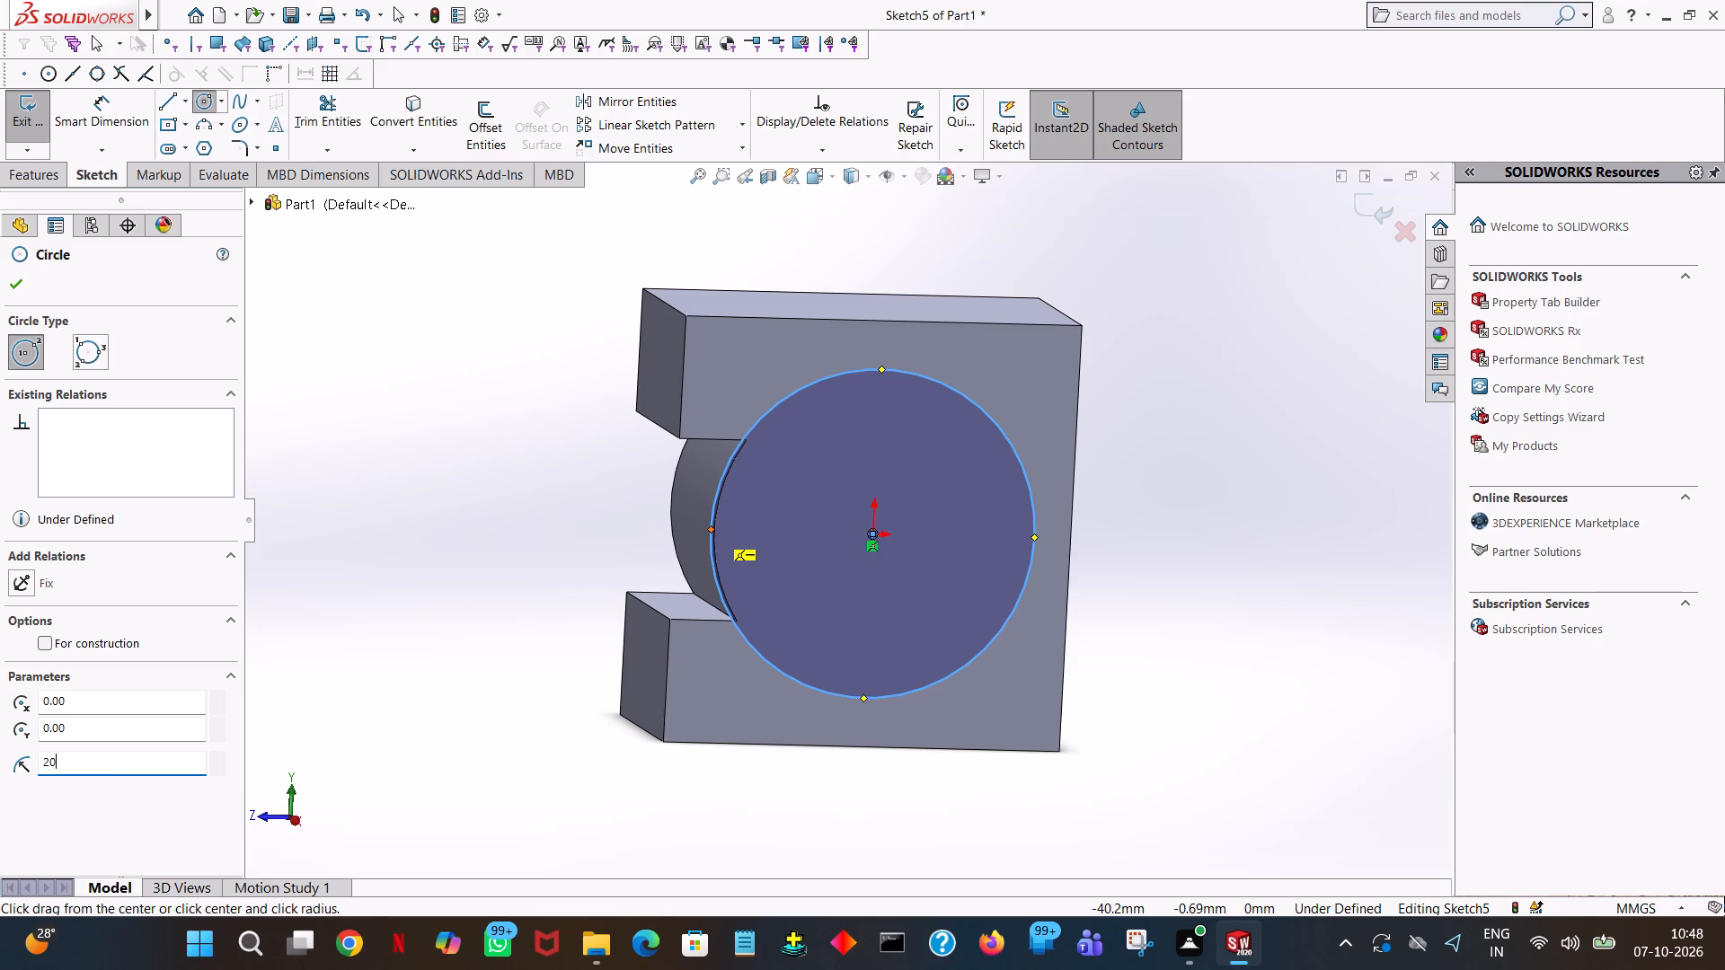
{"action": "key", "text": "Return"}
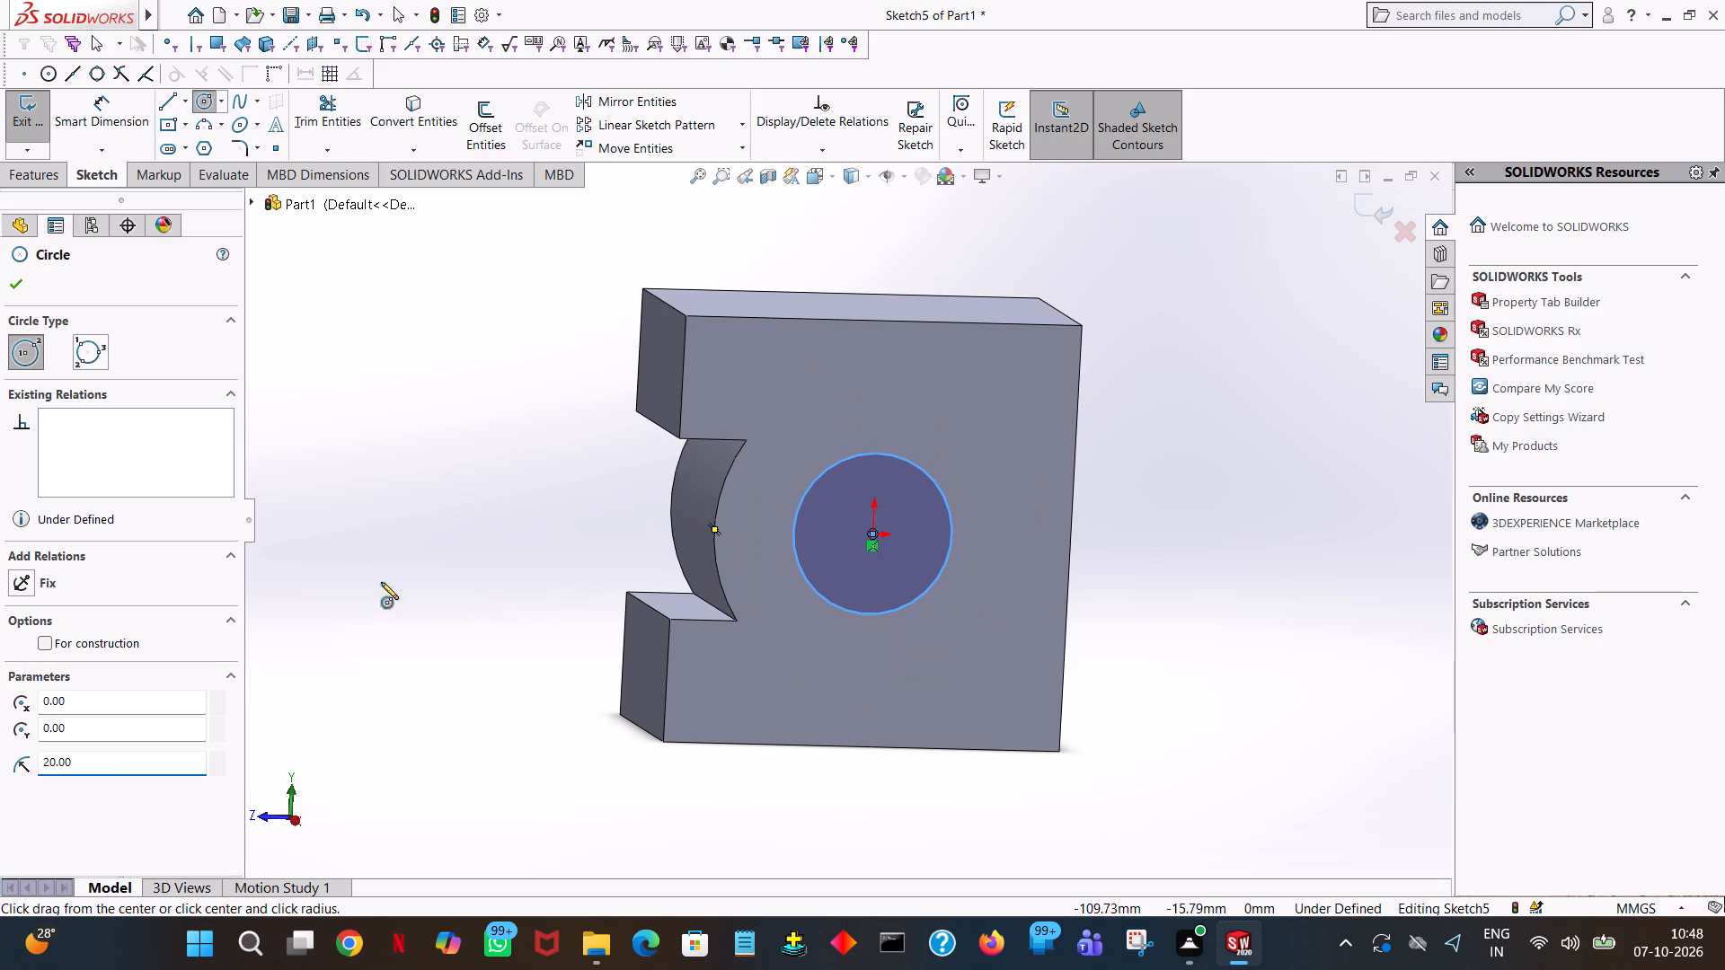
Set the circle's radius to 40 mm and finish the Circle command.
{"action": "double_click", "coordinate": [111, 756]}
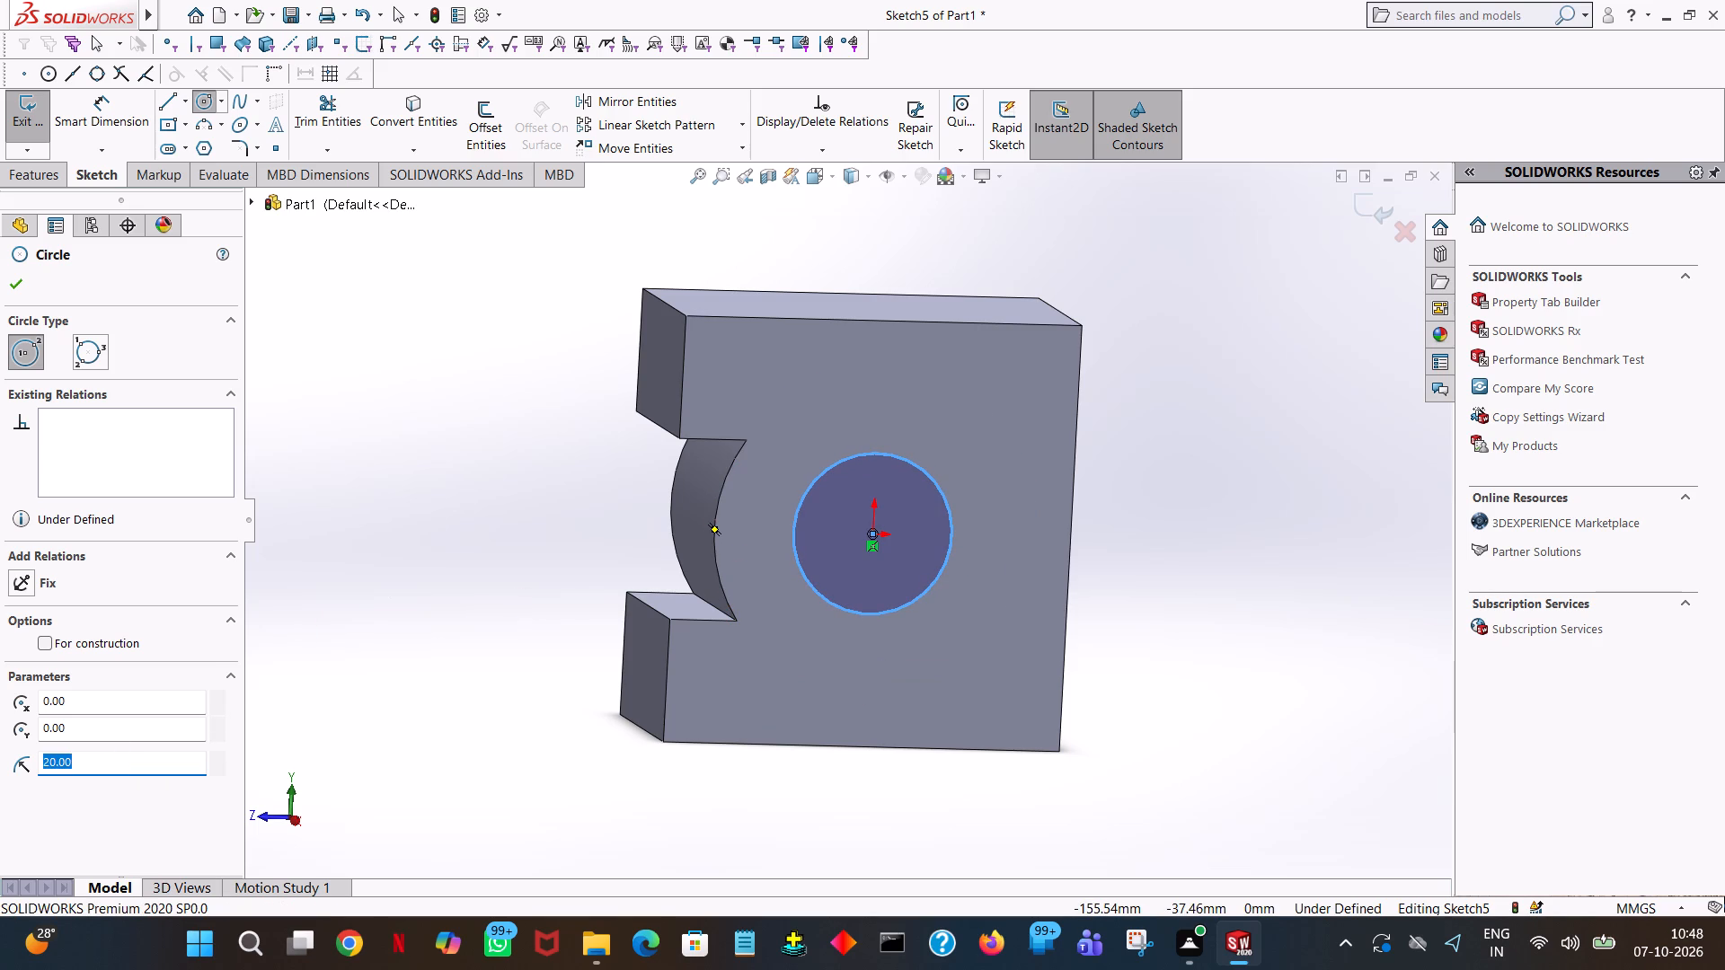
{"action": "type", "text": "40"}
{"action": "key", "text": "Return"}
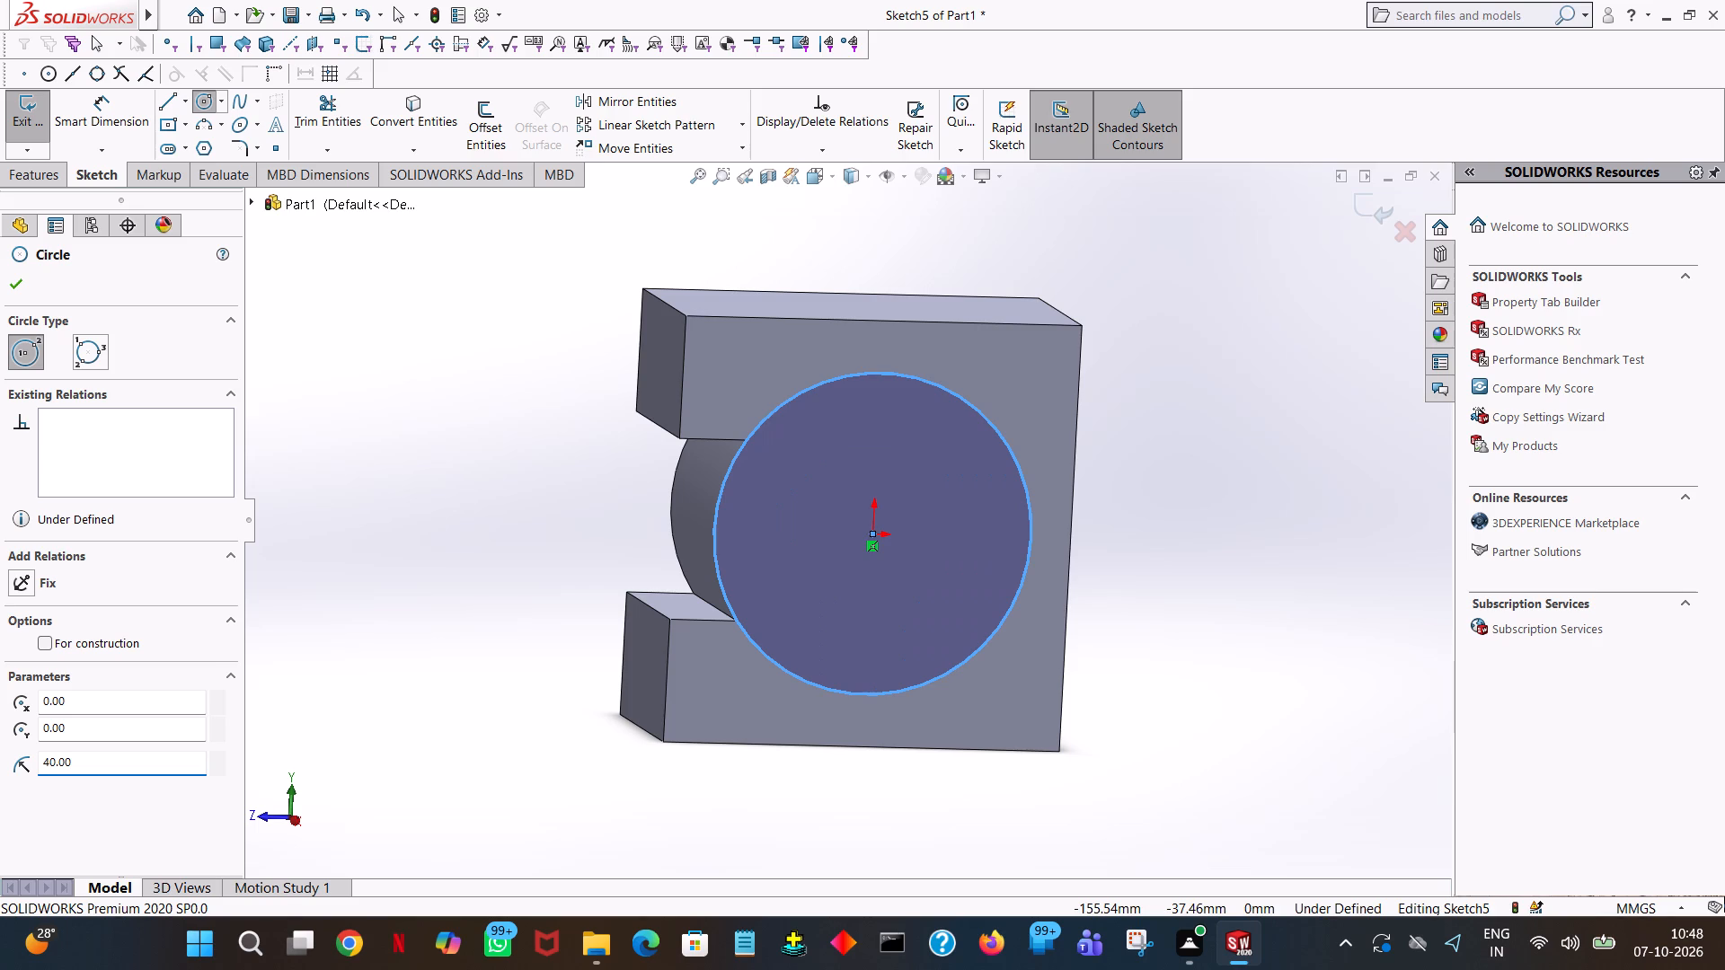
{"action": "left_click", "coordinate": [13, 280]}
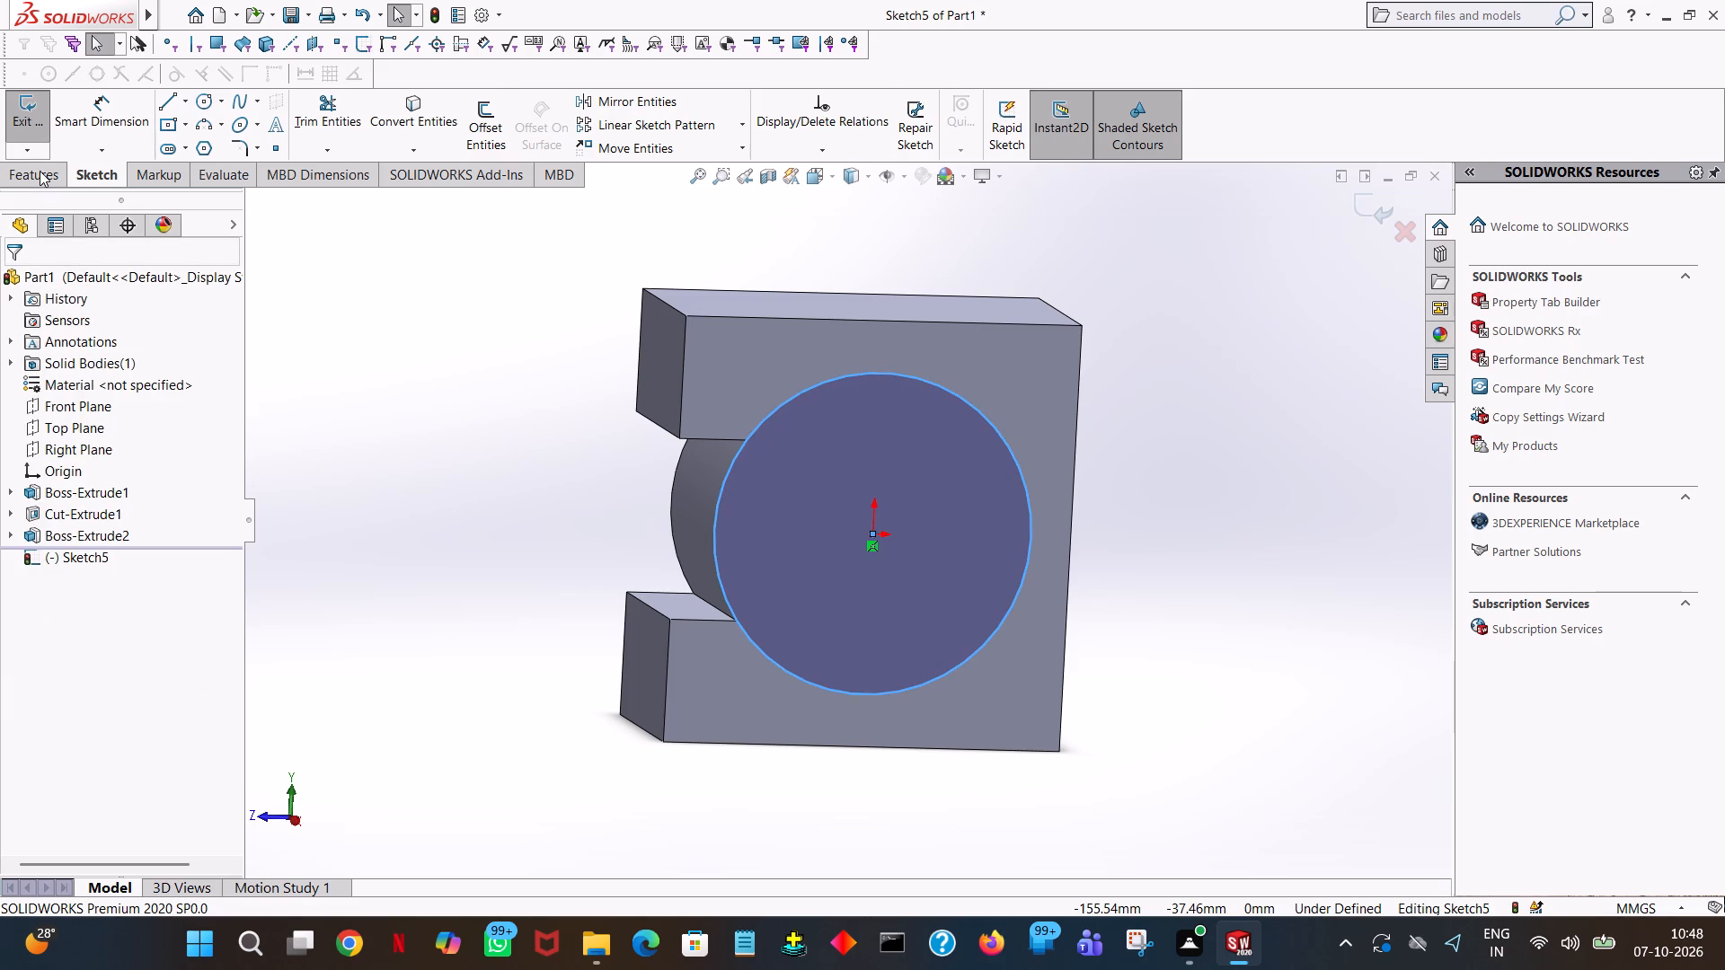
Extrude the 40 mm radius circle outward from the face as a 5 mm Blind boss with Merge result on.
{"action": "left_click", "coordinate": [40, 172]}
{"action": "left_click", "coordinate": [40, 144]}
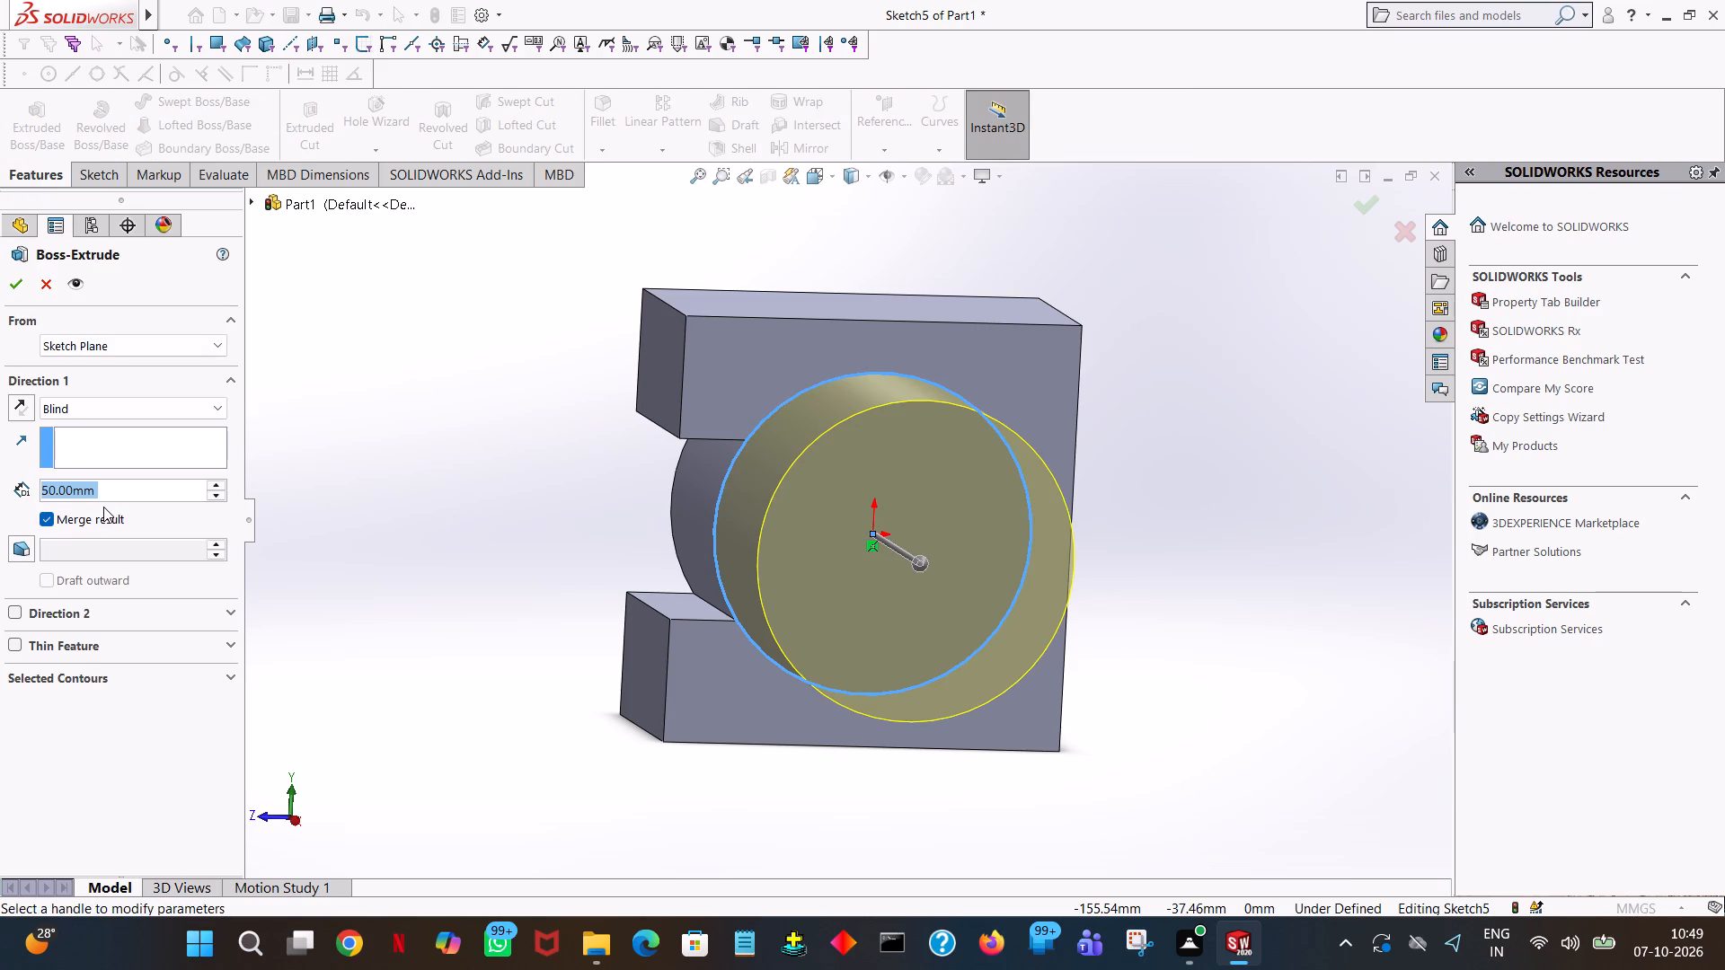
{"action": "key", "text": "5"}
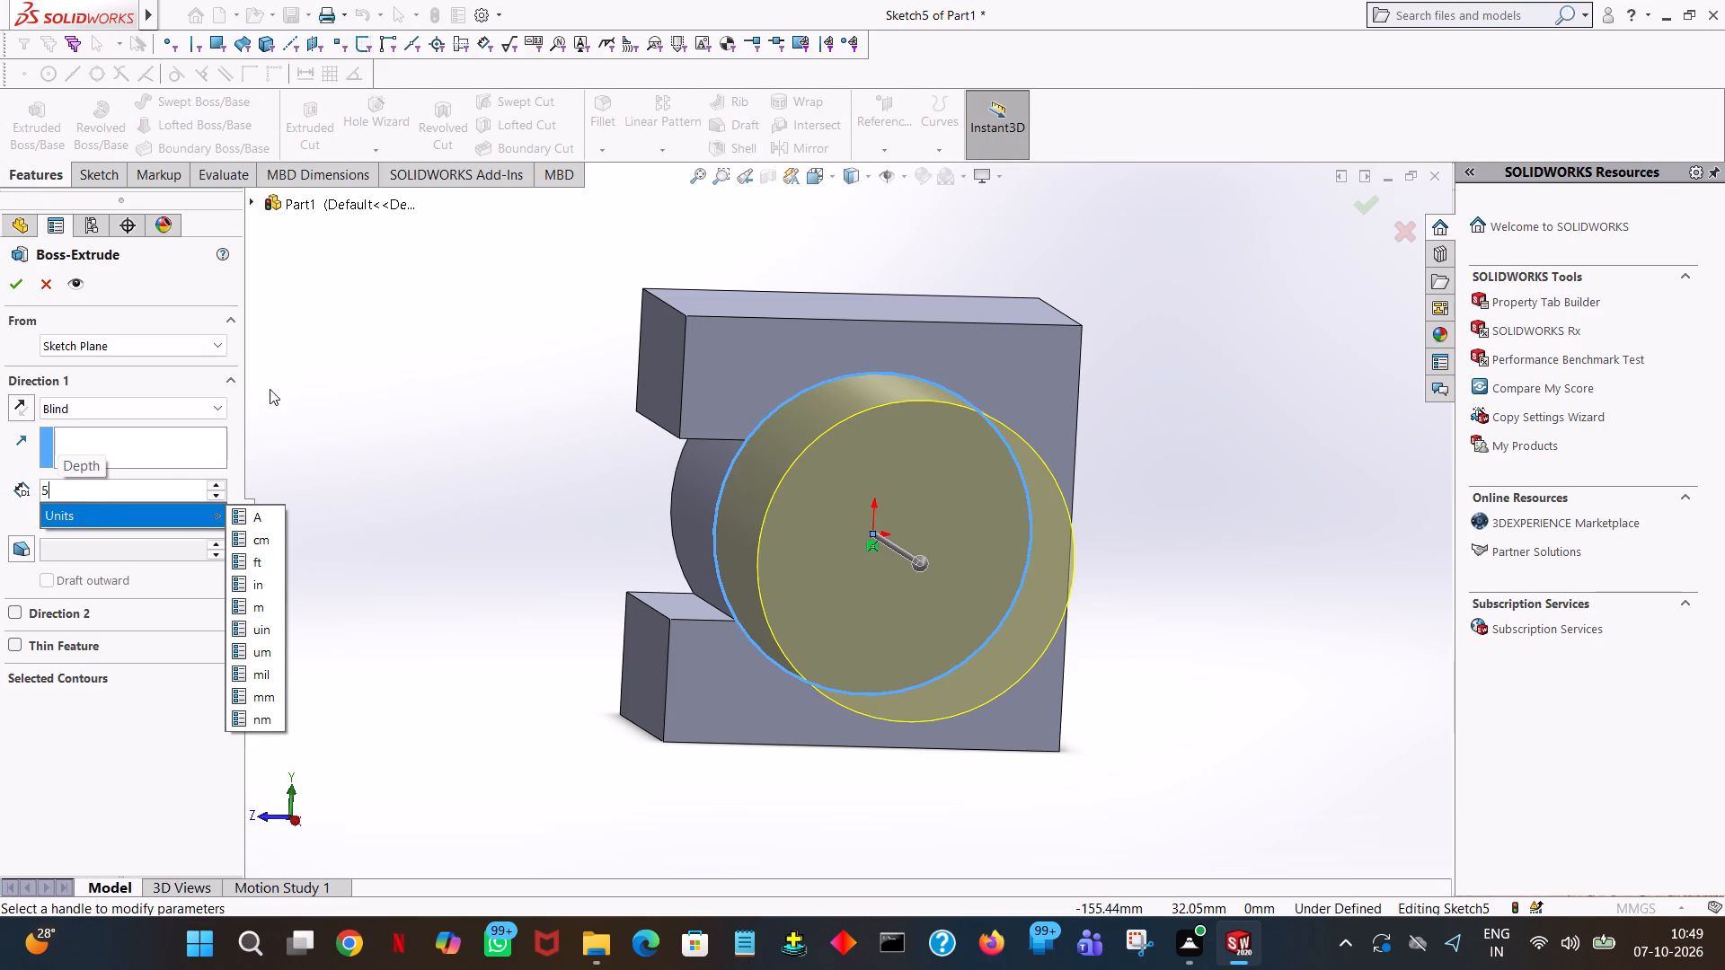
{"action": "left_click", "coordinate": [297, 385]}
{"action": "left_click", "coordinate": [9, 288]}
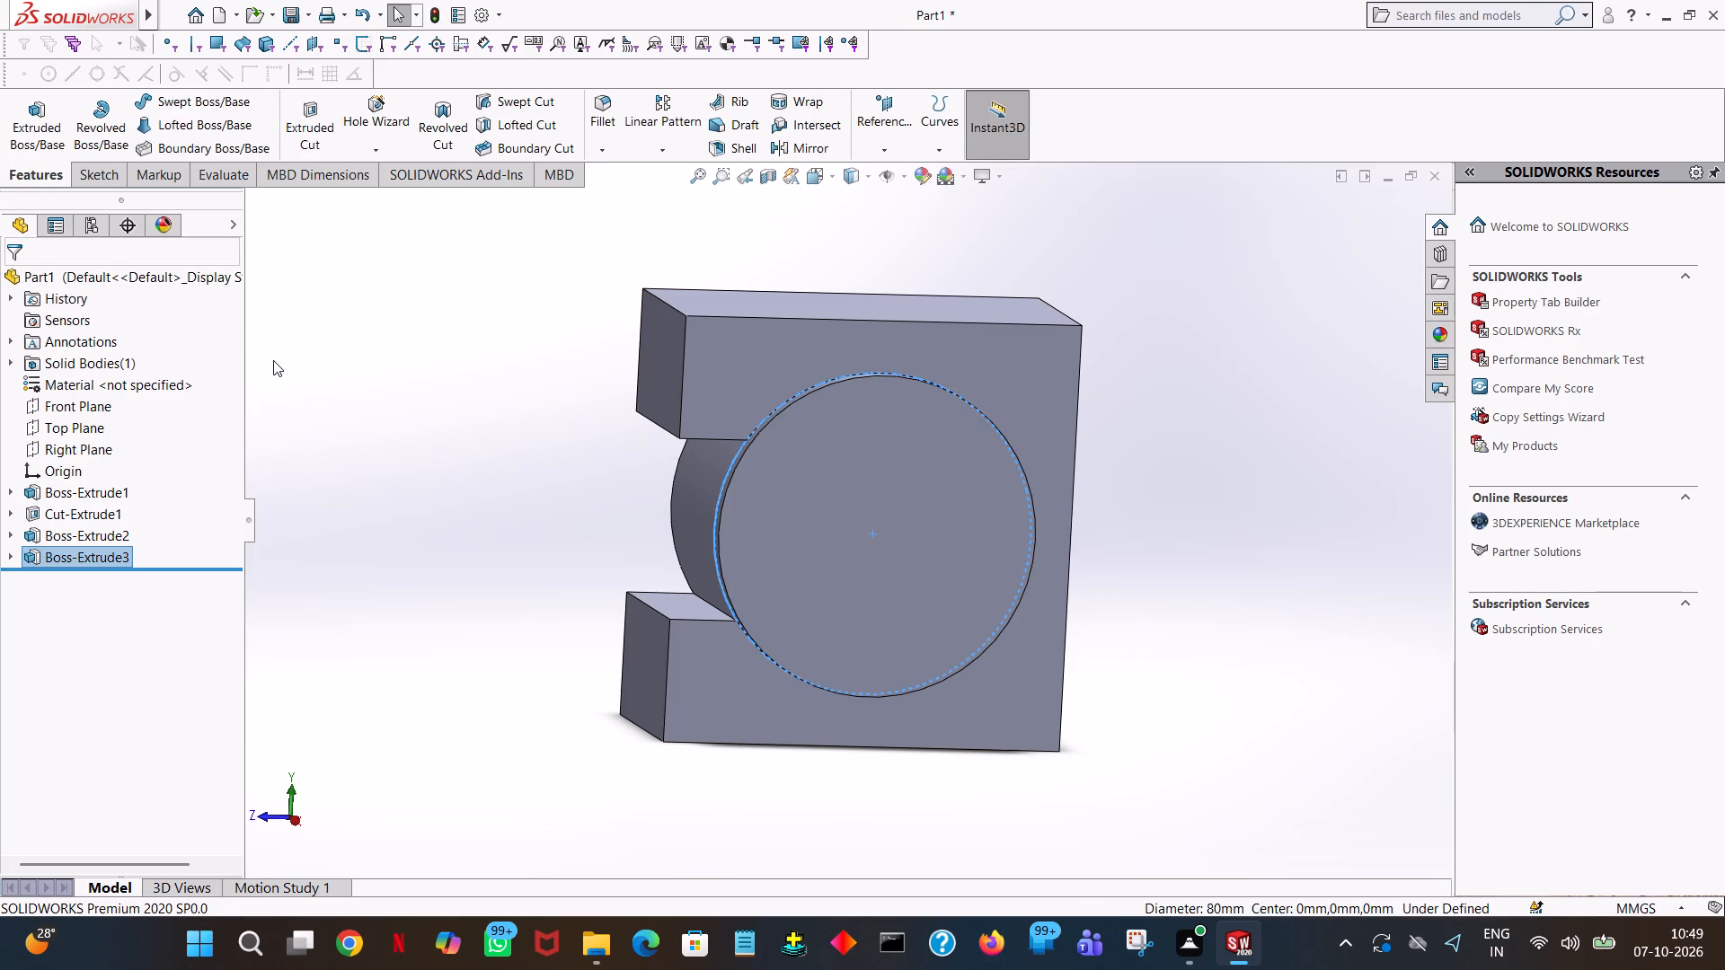
{"action": "left_click", "coordinate": [274, 360]}
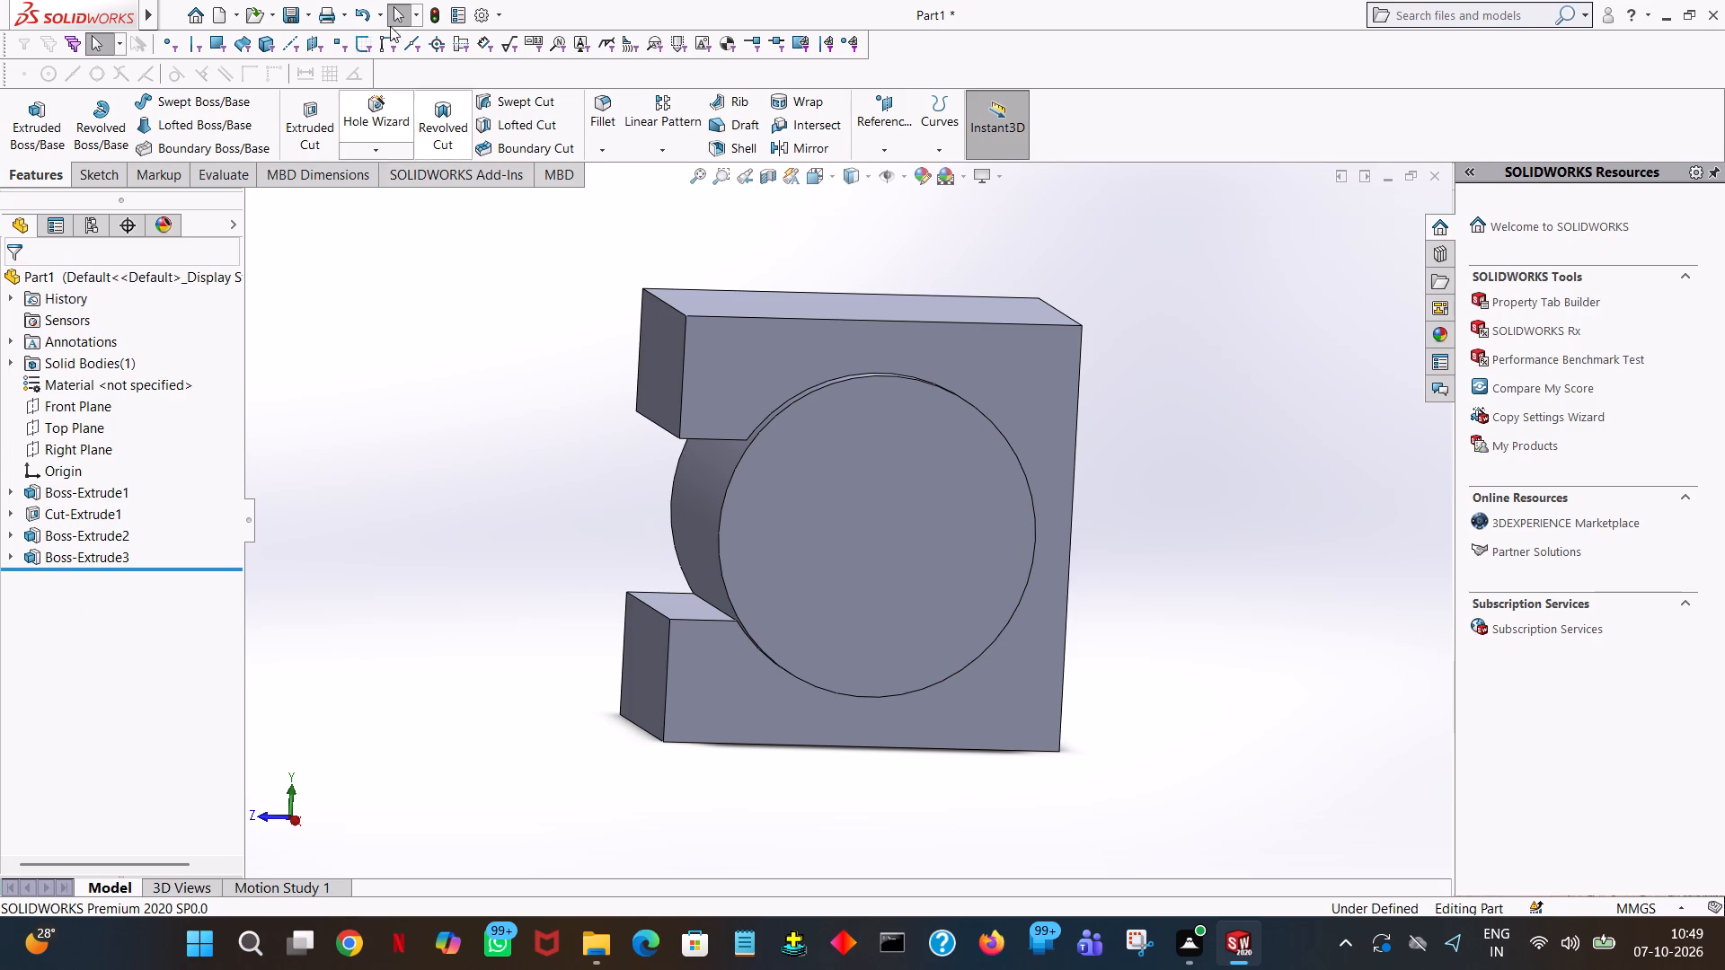
Start an Extruded Cut sketch on the raised circular boss face and draw an origin-centred circle with radius 56/2 mm.
{"action": "left_click", "coordinate": [321, 120]}
{"action": "left_click", "coordinate": [783, 506]}
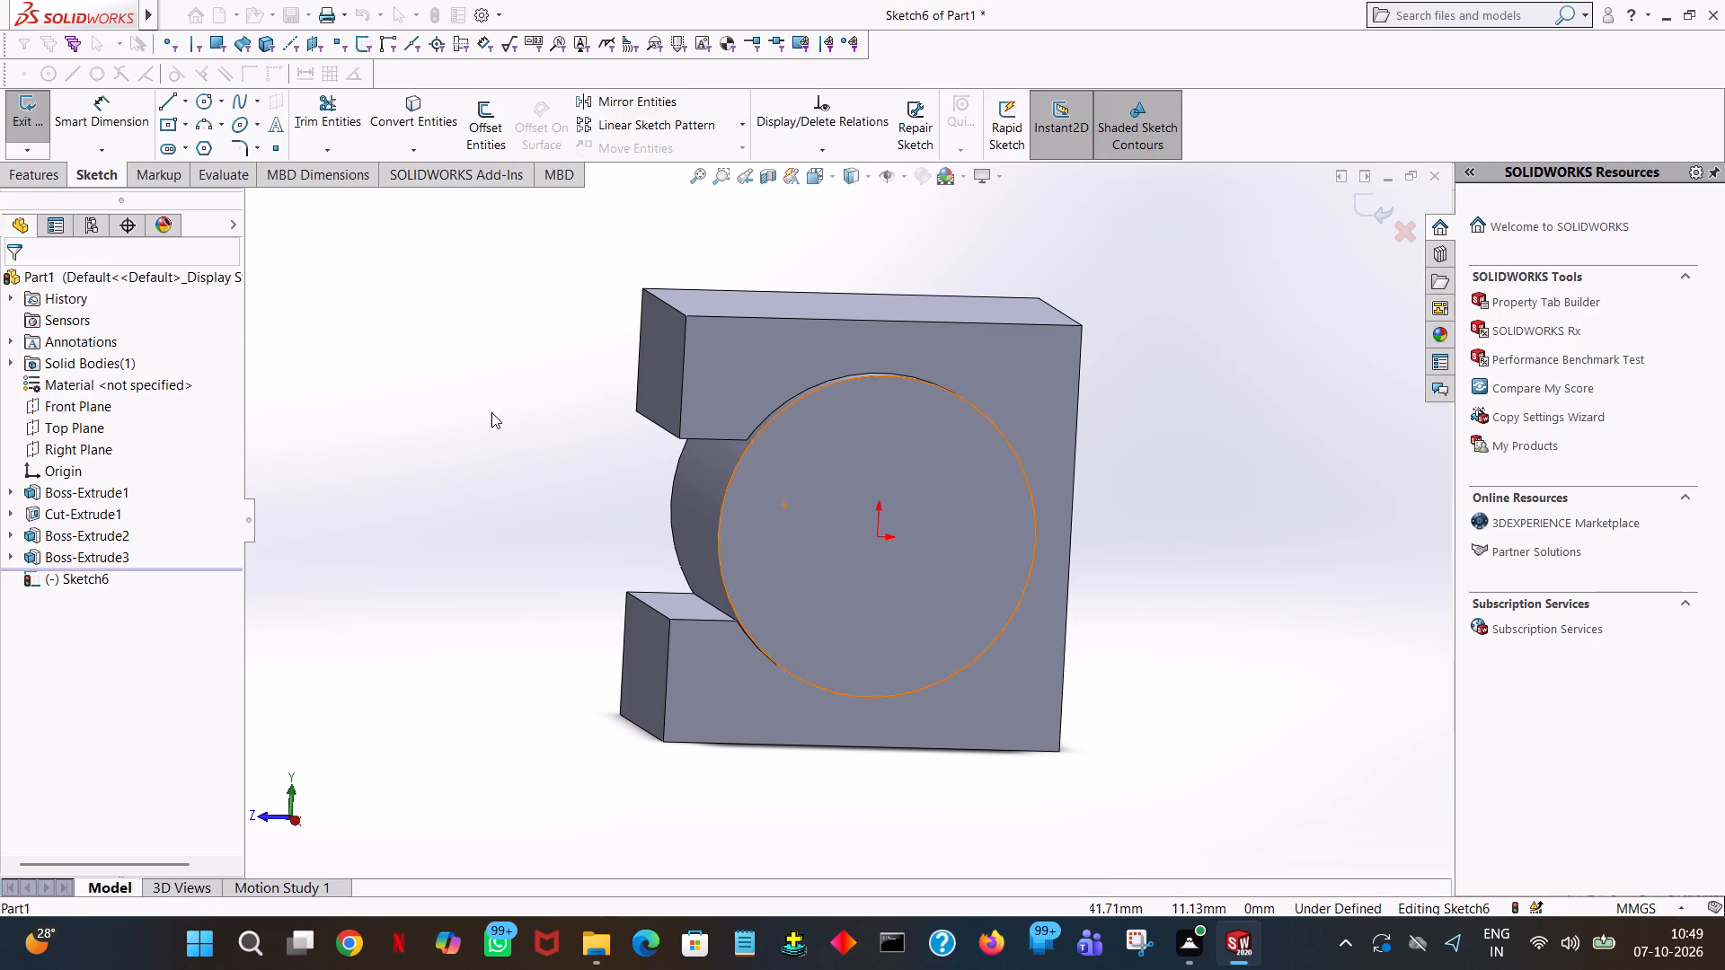
{"action": "left_click", "coordinate": [200, 99]}
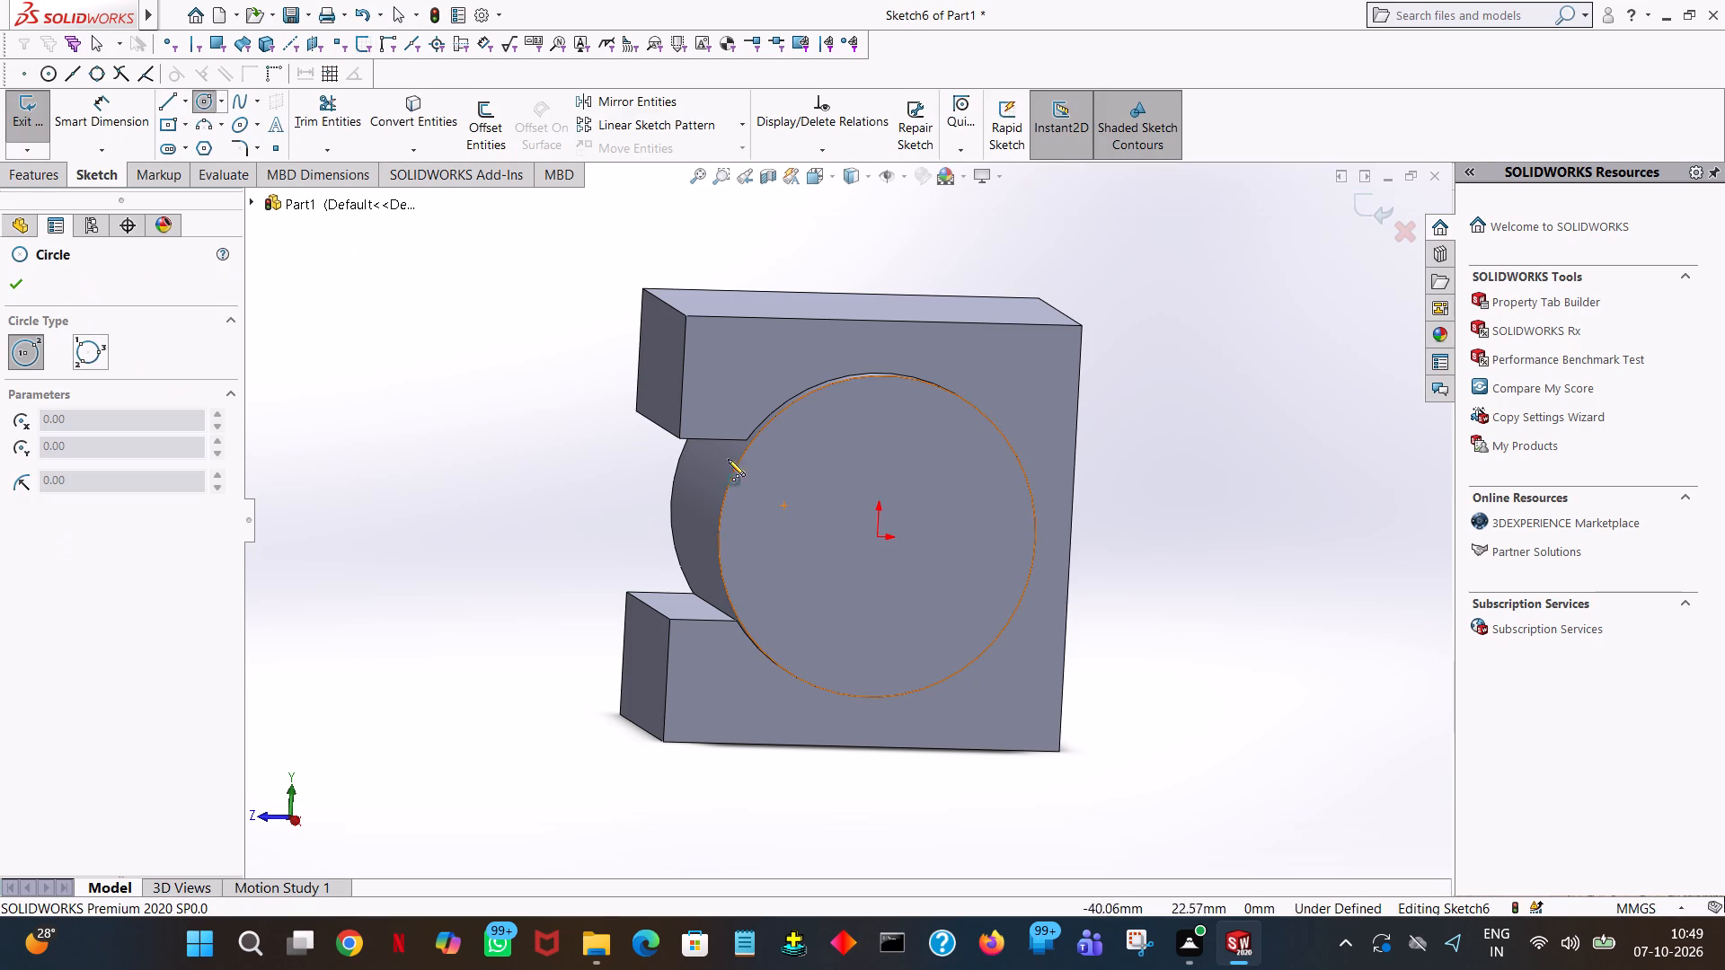
{"action": "left_click", "coordinate": [877, 539]}
{"action": "left_click", "coordinate": [883, 413]}
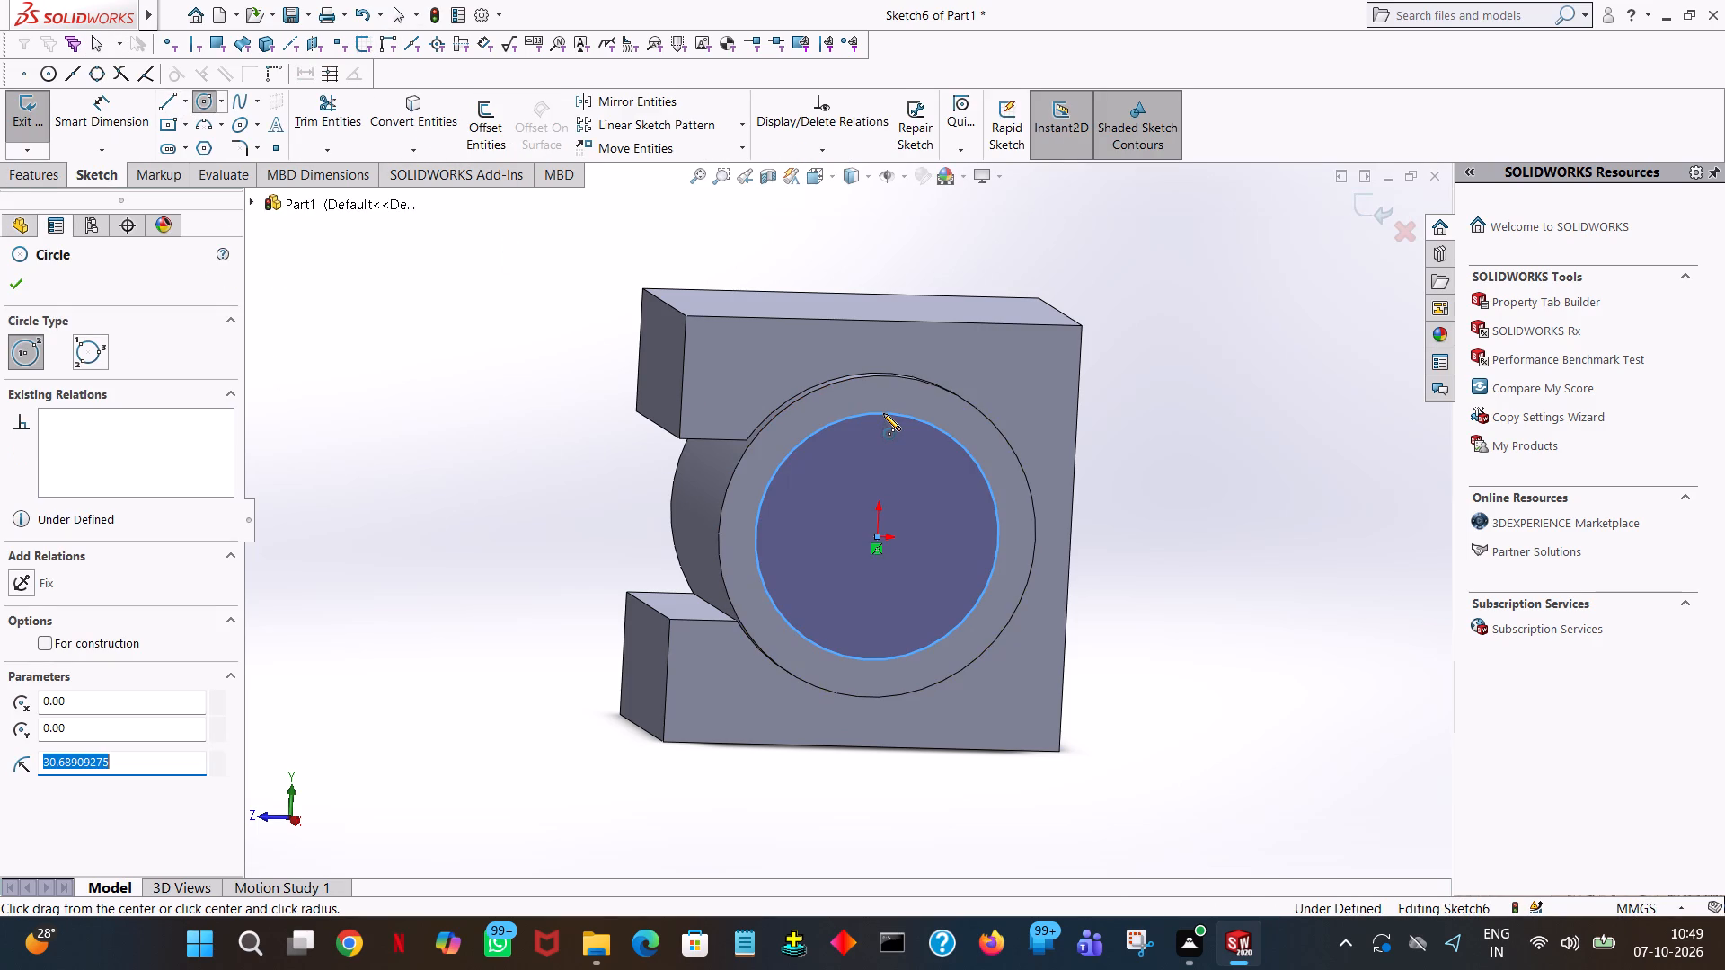
{"action": "type", "text": "56/2"}
{"action": "key", "text": "Return"}
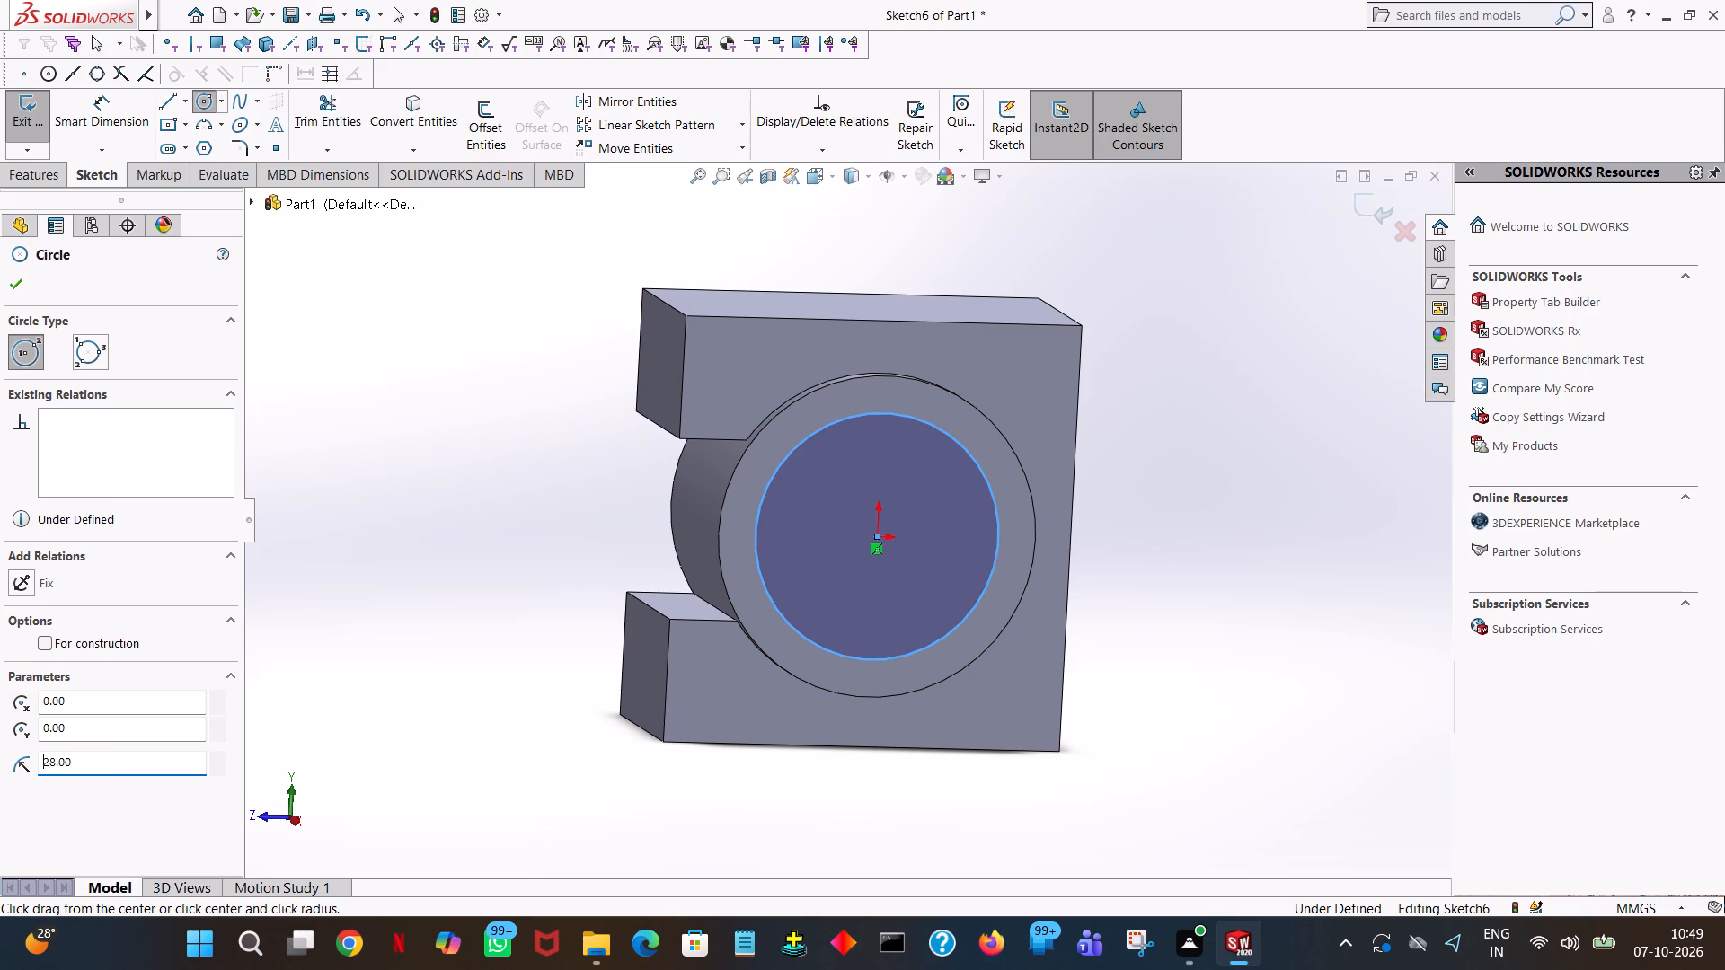
{"action": "left_click", "coordinate": [17, 287]}
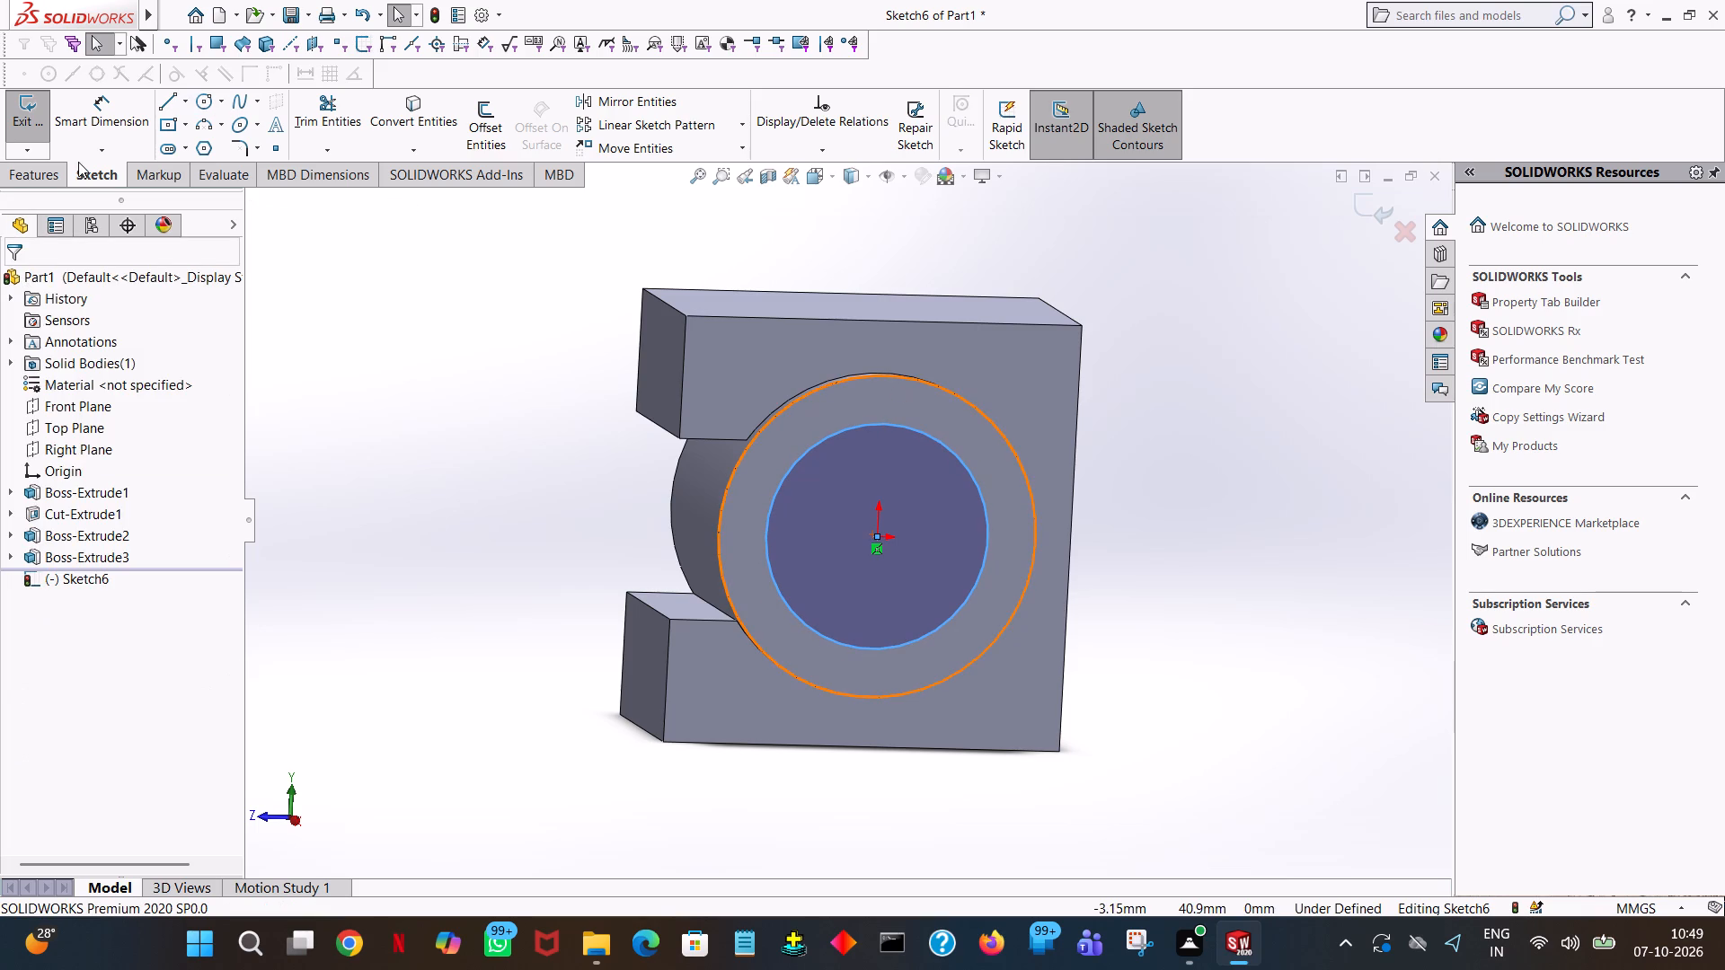
Cut the 56 mm diameter circle through the whole part with a Blind Extruded Cut about 113 mm deep.
{"action": "left_click", "coordinate": [52, 175]}
{"action": "left_click", "coordinate": [328, 134]}
{"action": "middle_click_drag", "start_coordinate": [574, 406], "coordinate": [655, 421]}
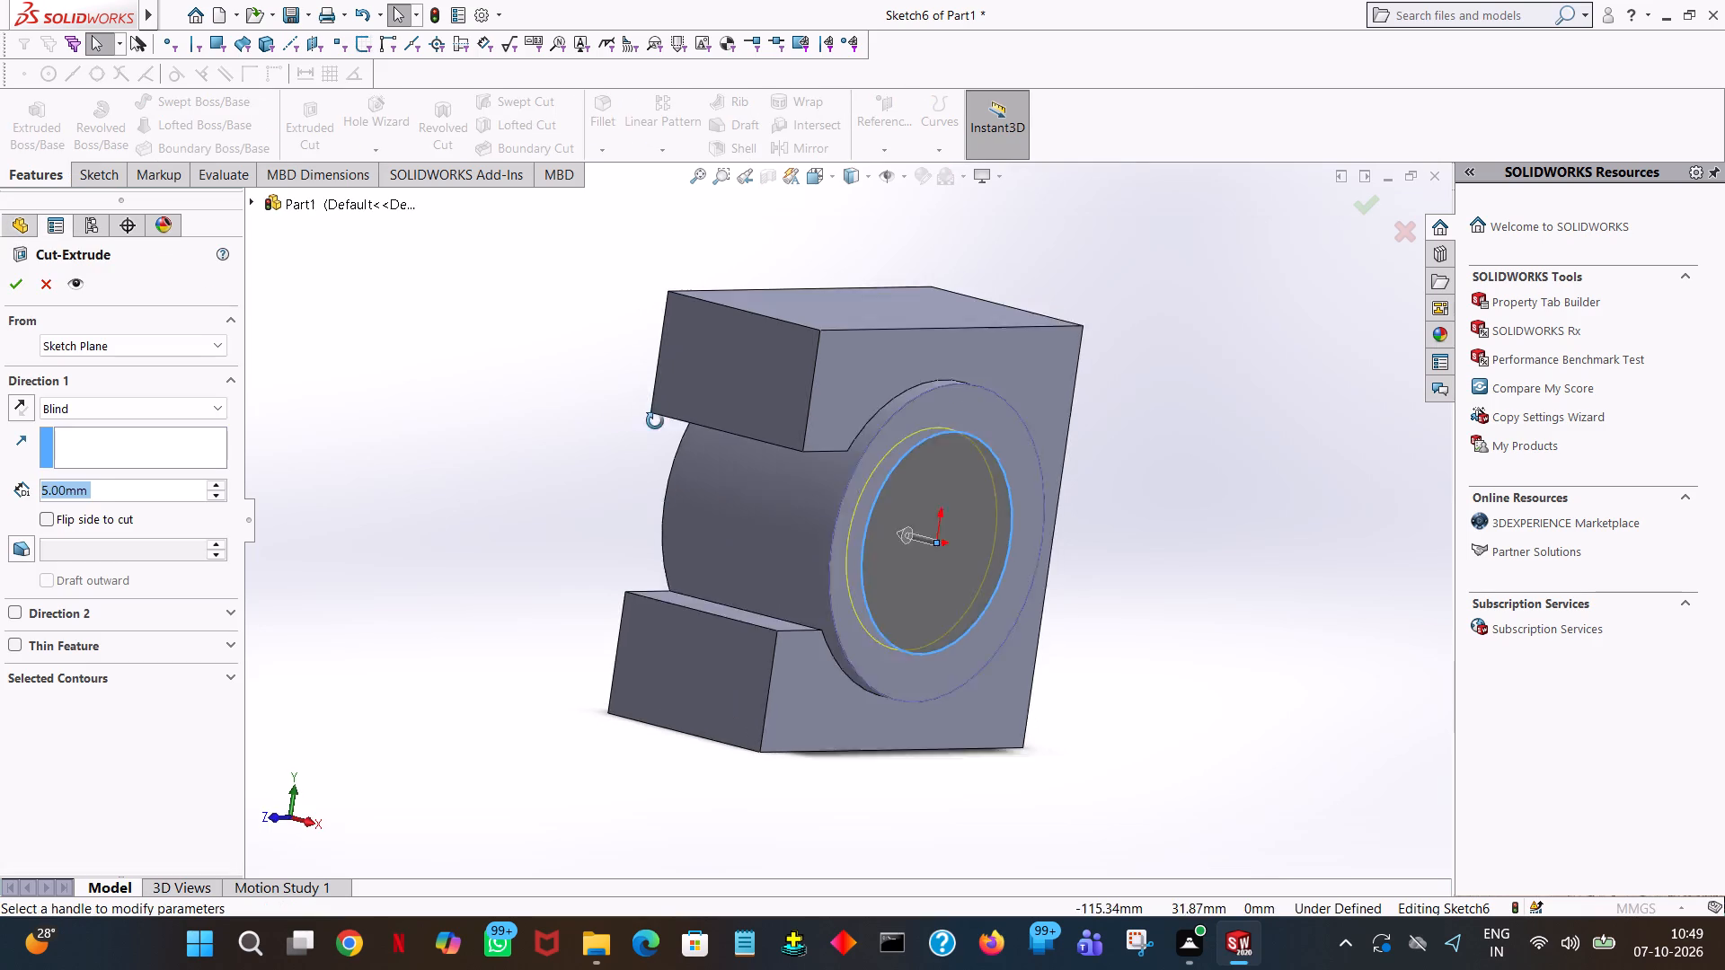
{"action": "middle_click_drag", "start_coordinate": [655, 421], "coordinate": [709, 427]}
{"action": "left_click_drag", "start_coordinate": [922, 535], "coordinate": [503, 501]}
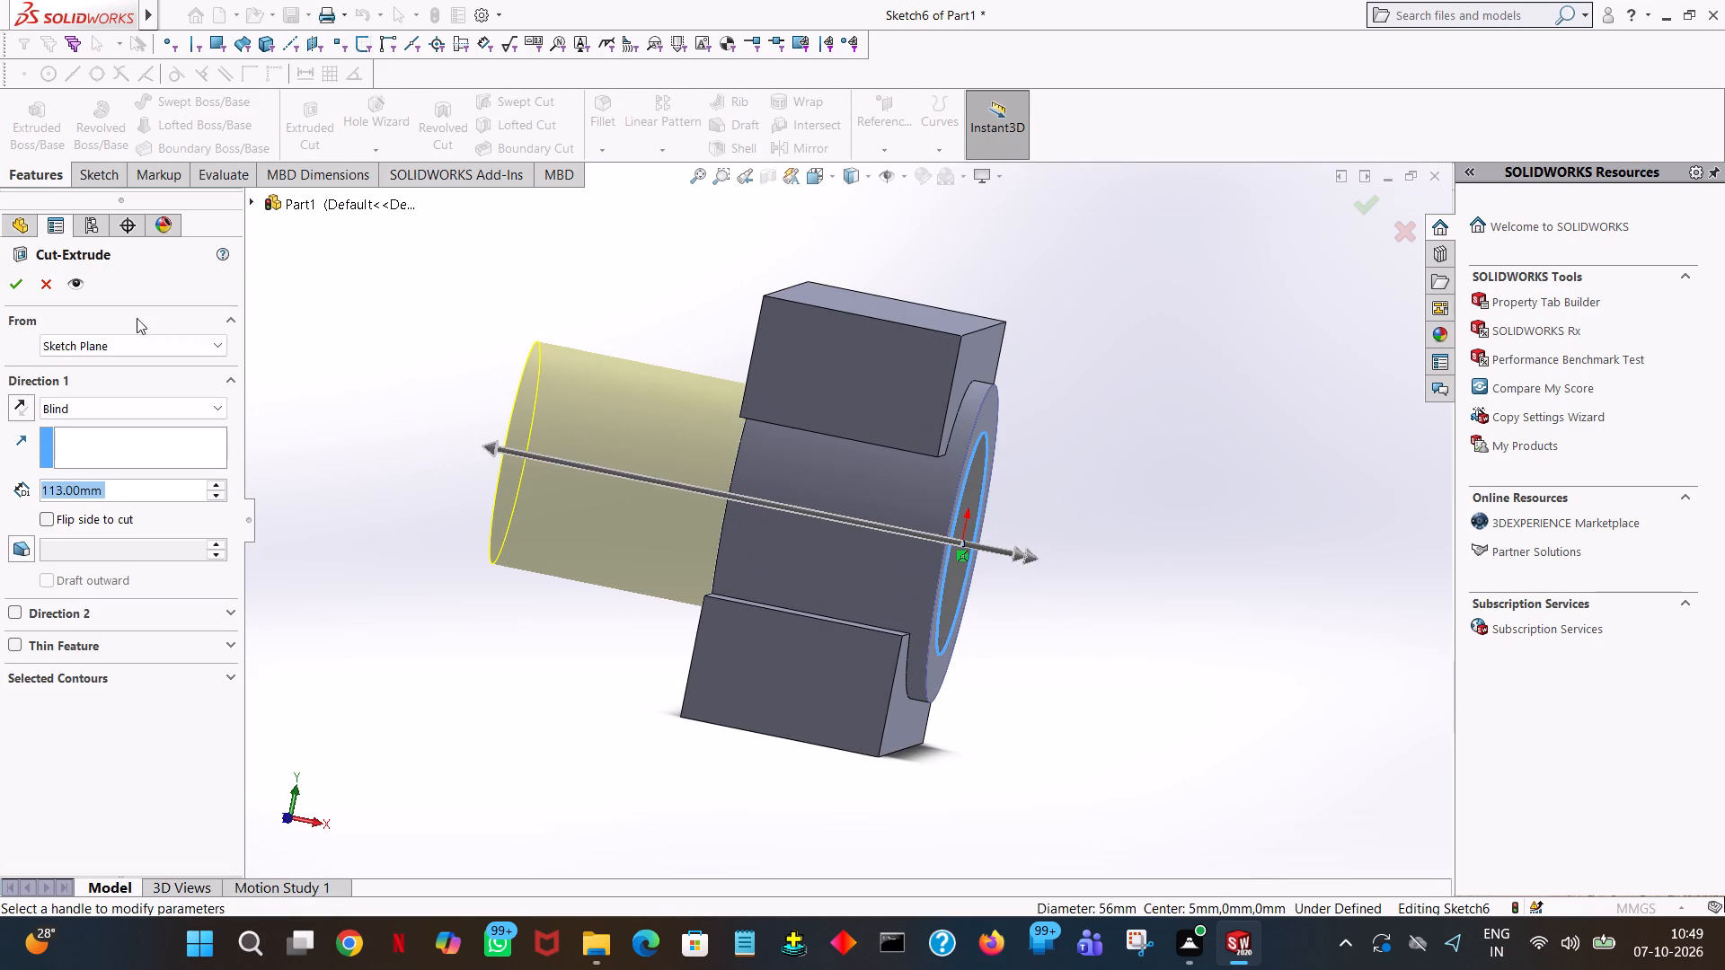
{"action": "left_click", "coordinate": [16, 282]}
{"action": "left_click", "coordinate": [1268, 490]}
{"action": "middle_click_drag", "start_coordinate": [1265, 480], "coordinate": [1200, 455]}
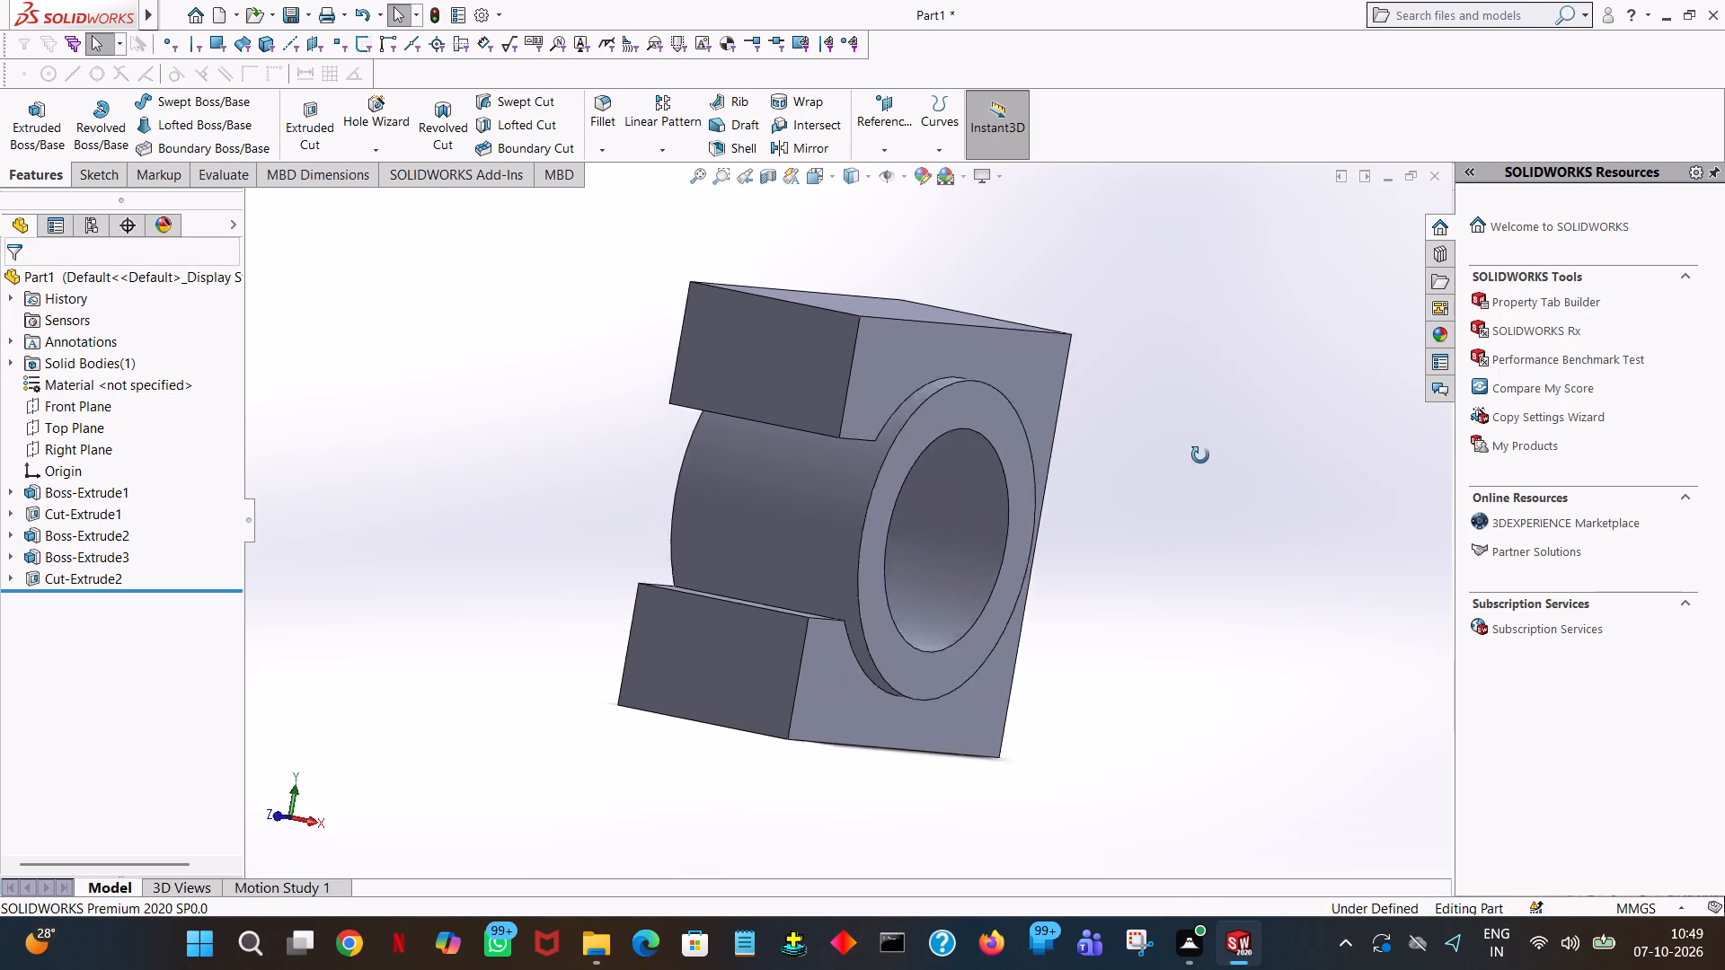
{"action": "middle_click_drag", "start_coordinate": [1200, 455], "coordinate": [1111, 417]}
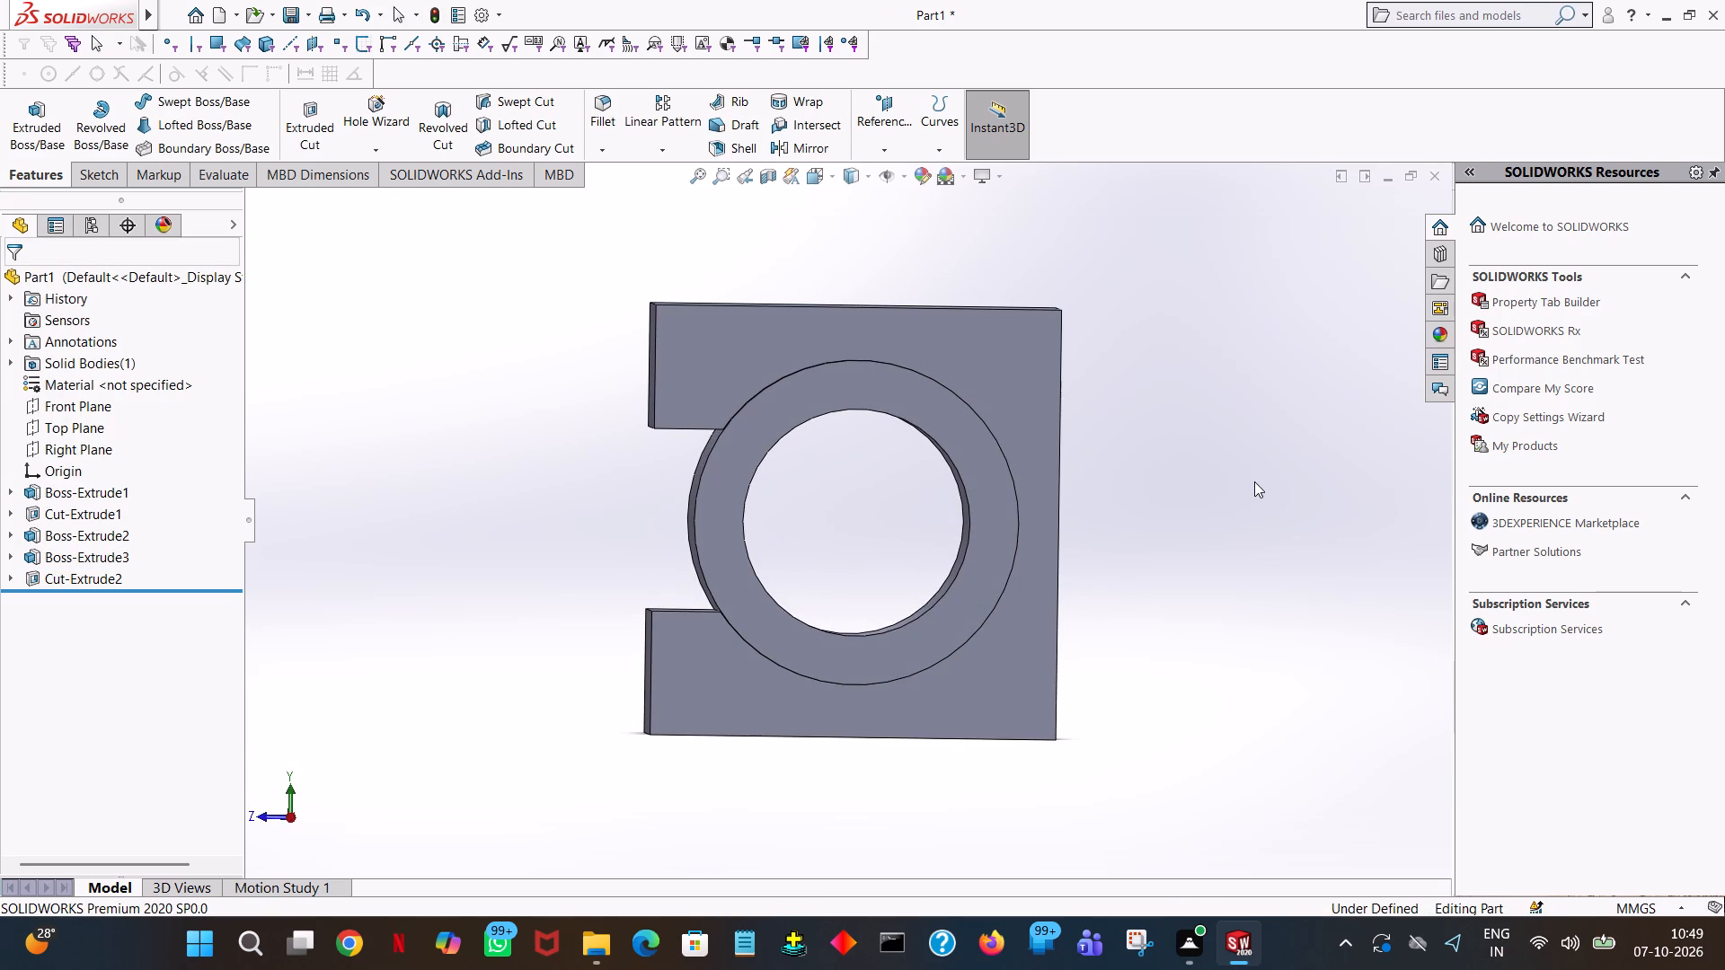
Start an Extruded Cut sketch on the block's top face and draw a 10 mm line along its short edge from the corner opposite the raised boss.
{"action": "middle_click_drag", "start_coordinate": [1252, 482], "coordinate": [1271, 582]}
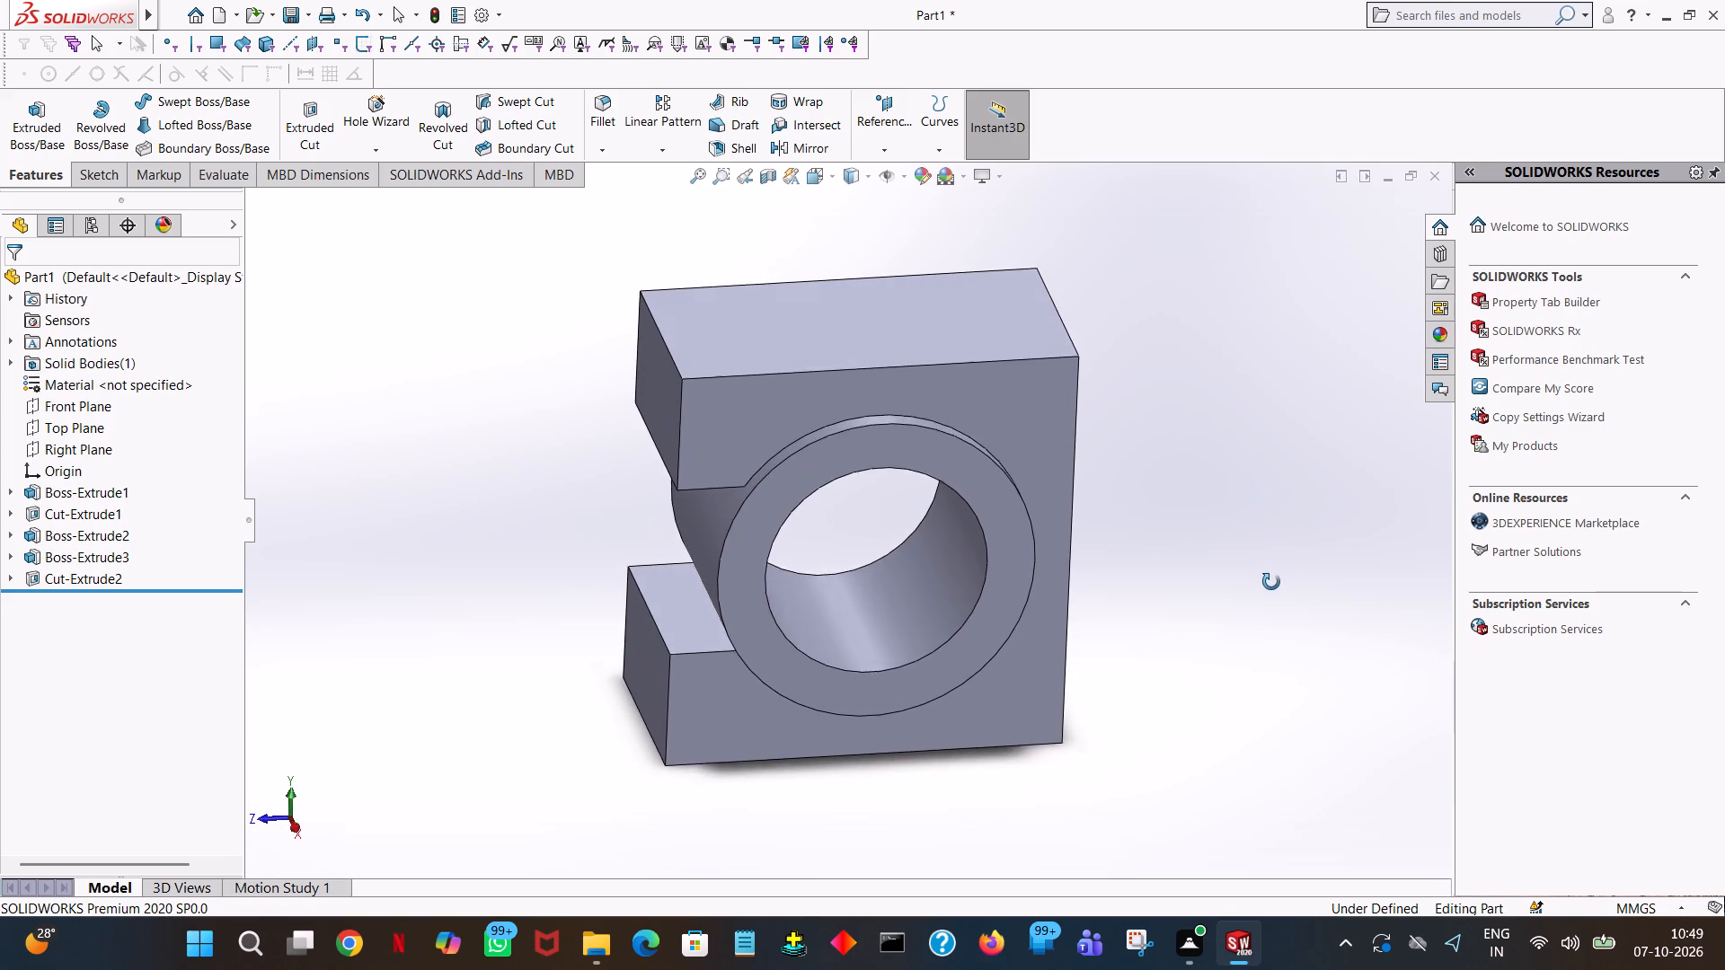
{"action": "middle_click_drag", "start_coordinate": [1271, 582], "coordinate": [1277, 671]}
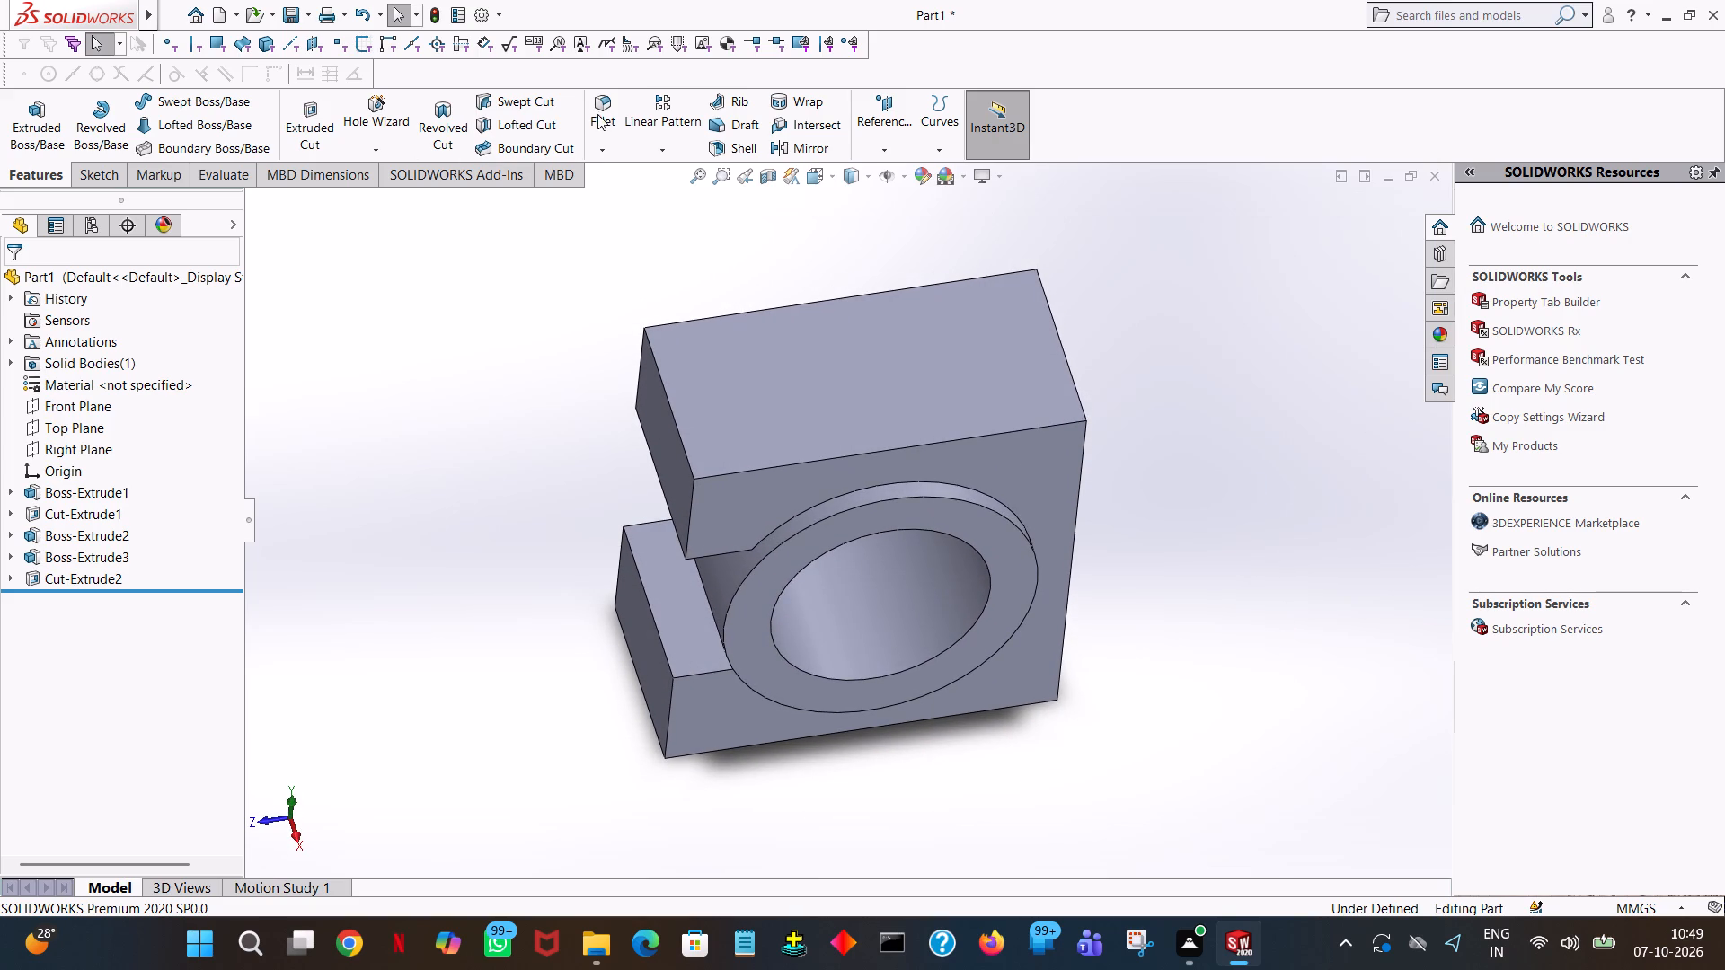
{"action": "left_click", "coordinate": [325, 126]}
{"action": "left_click", "coordinate": [878, 402]}
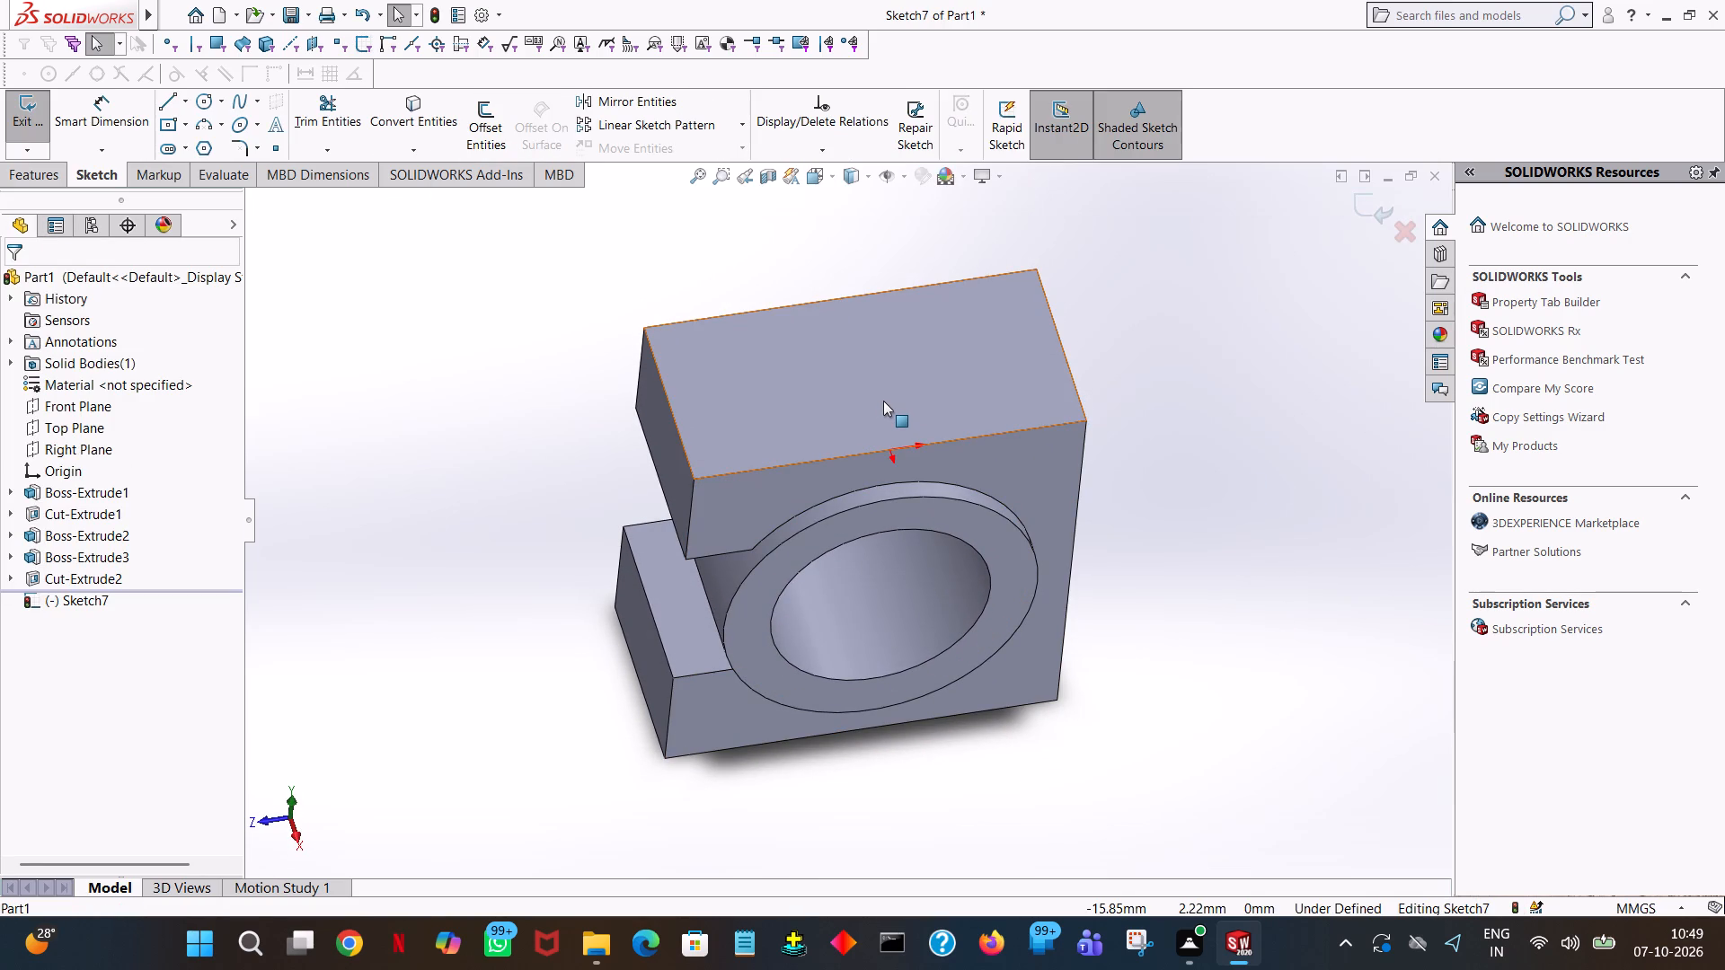
{"action": "key", "text": "space"}
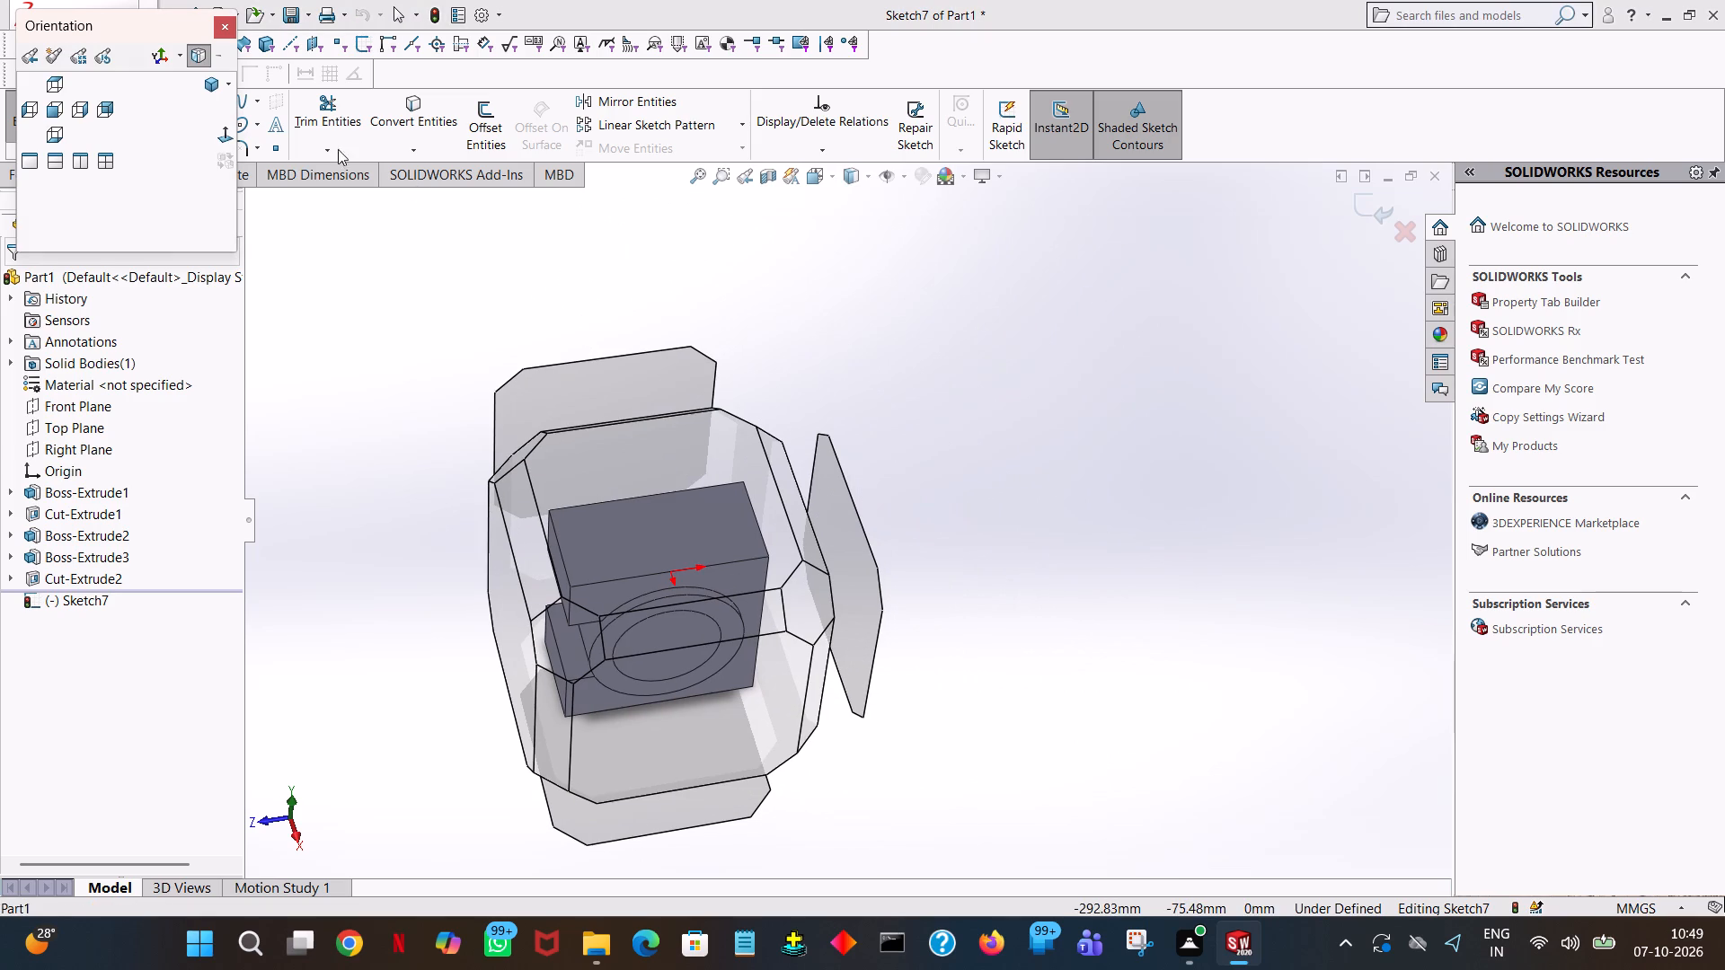
{"action": "left_click", "coordinate": [225, 139]}
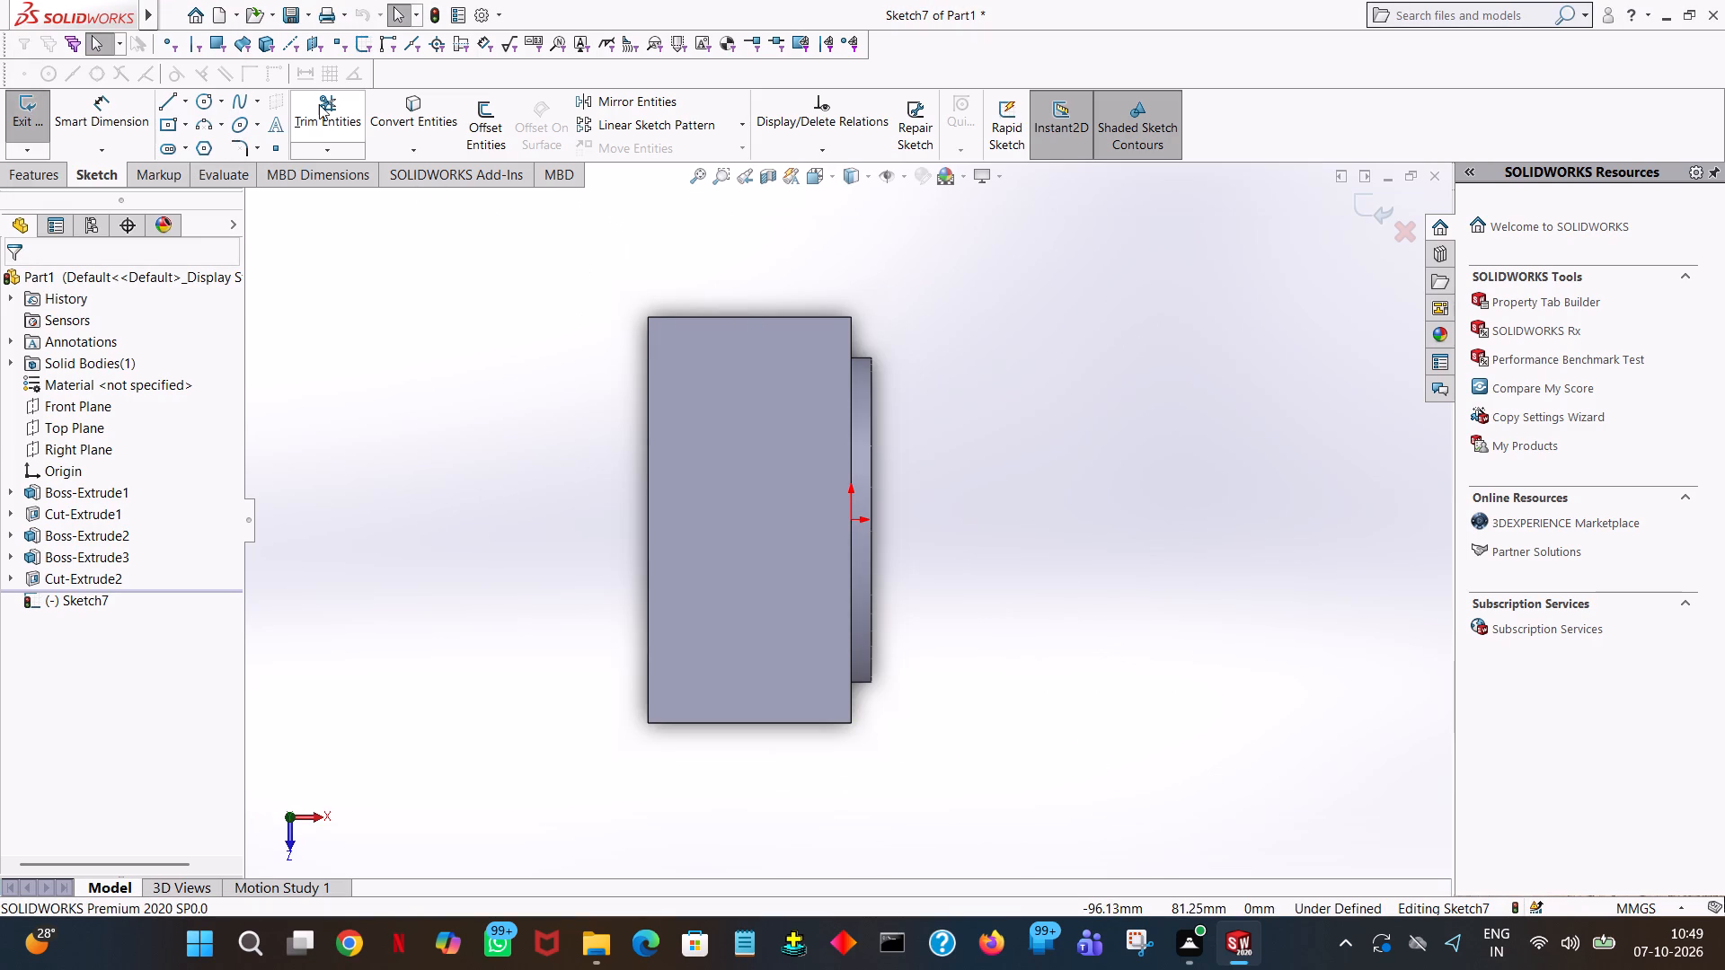
{"action": "left_click", "coordinate": [164, 104]}
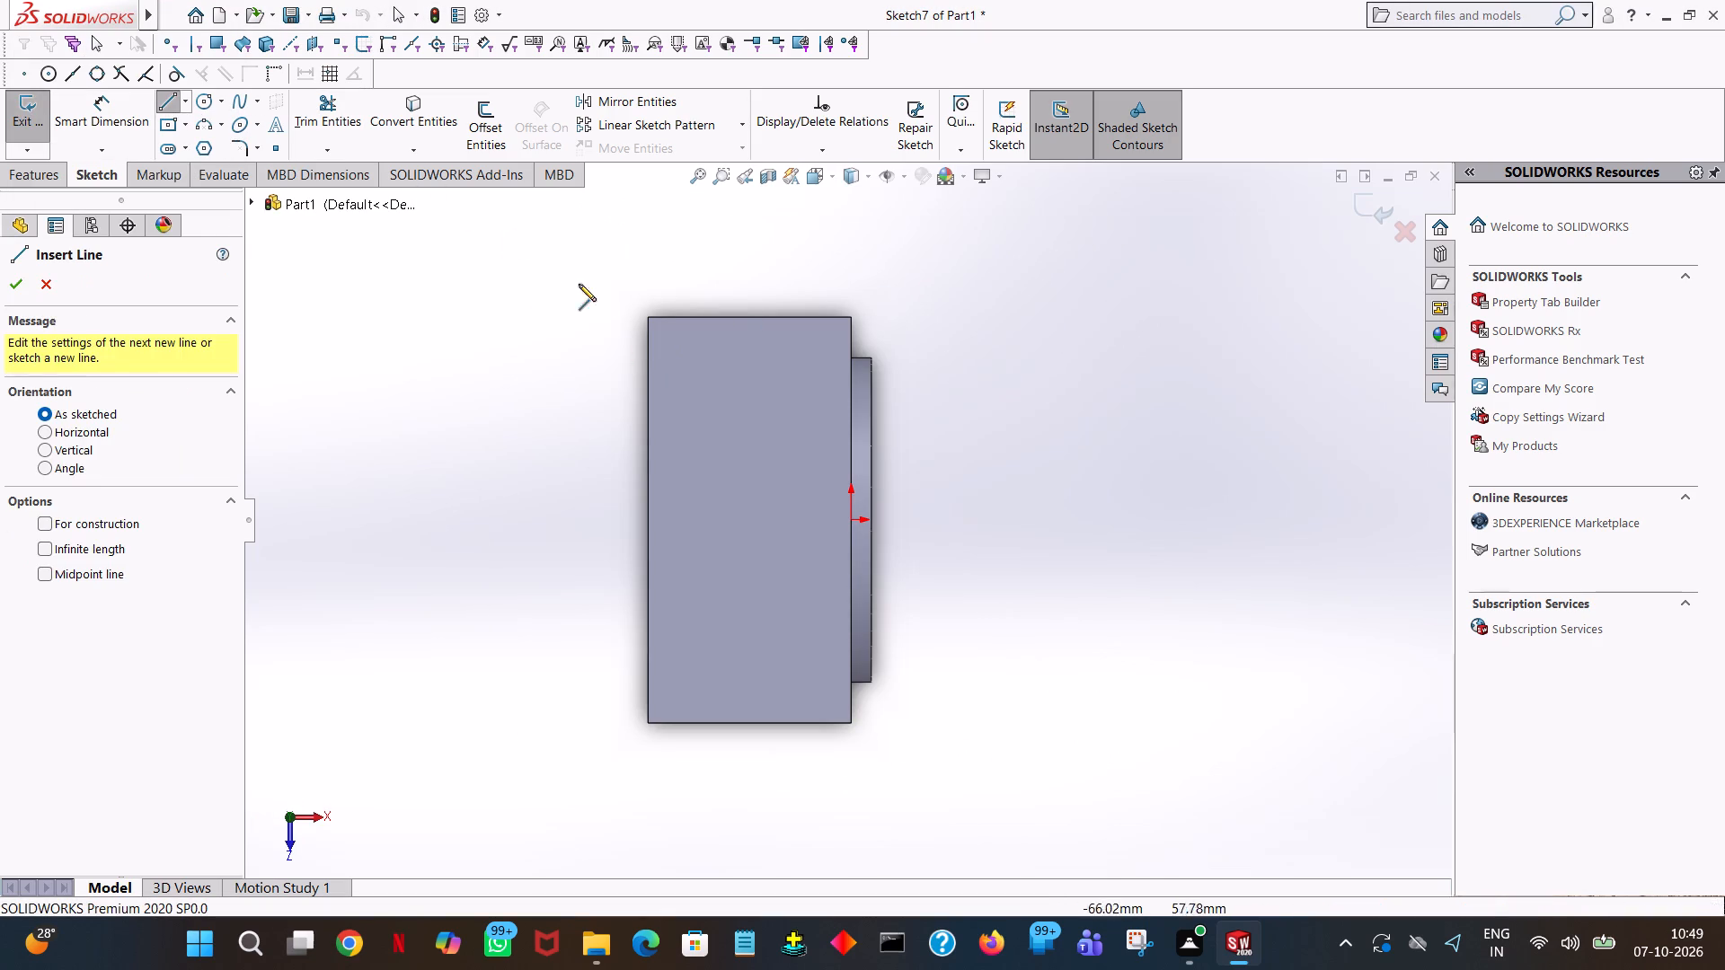
{"action": "left_click", "coordinate": [648, 314]}
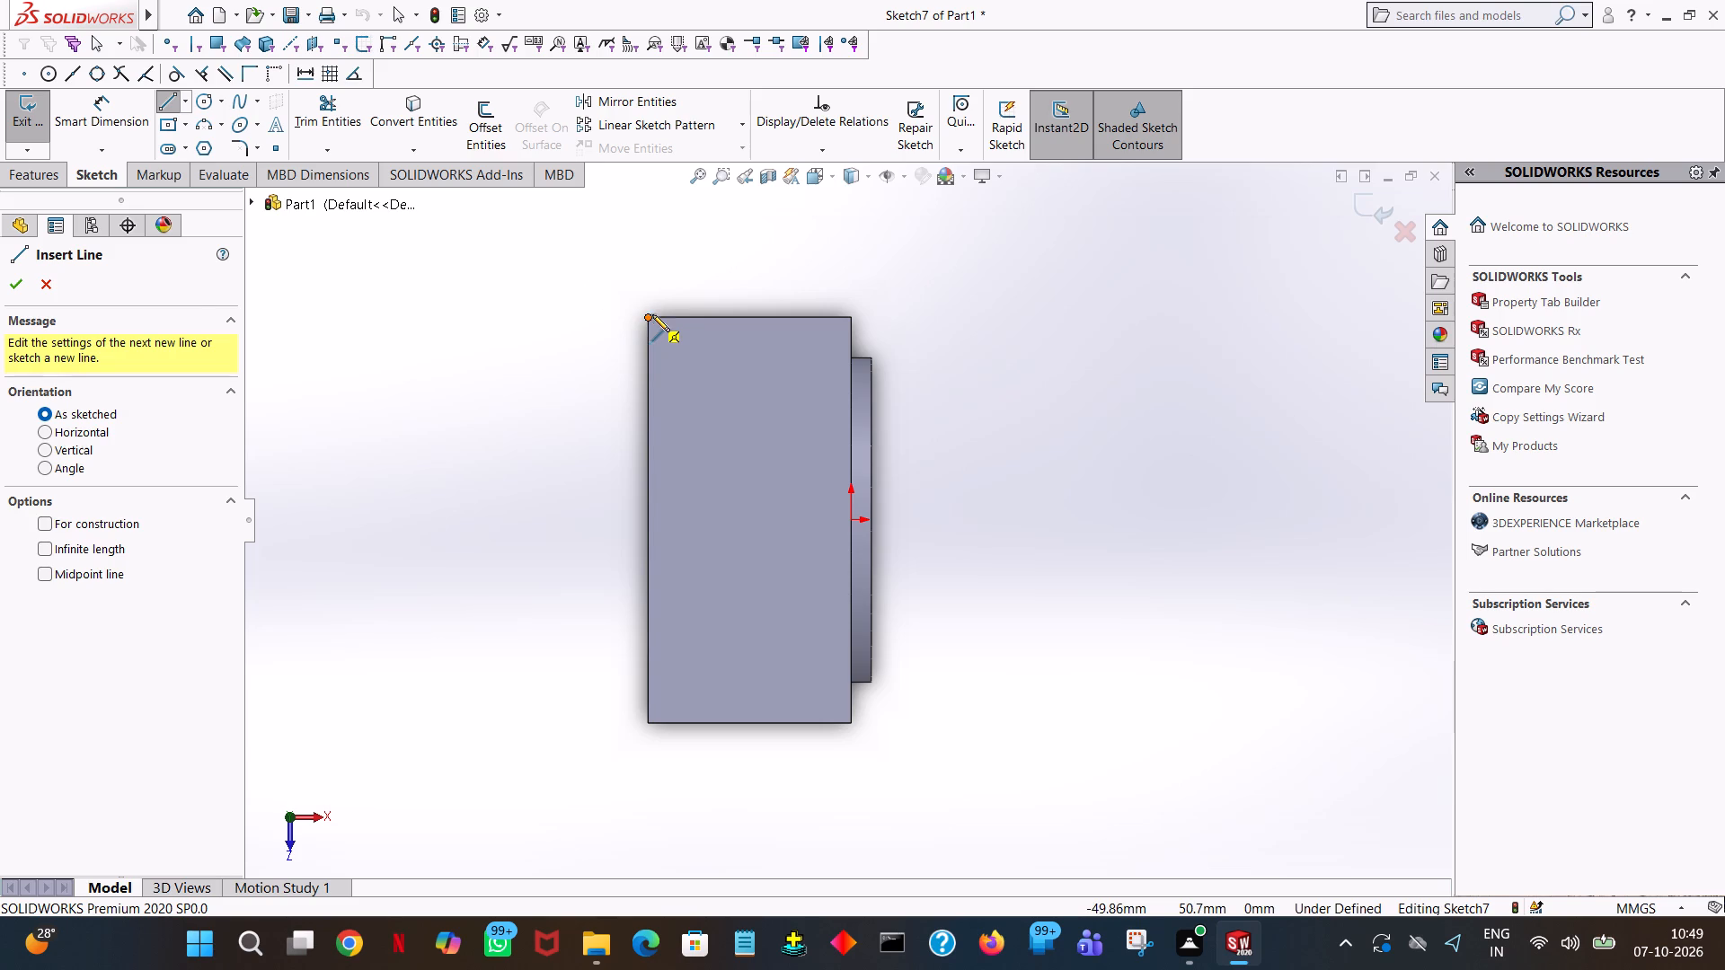
{"action": "left_click", "coordinate": [706, 317]}
{"action": "type", "text": "10"}
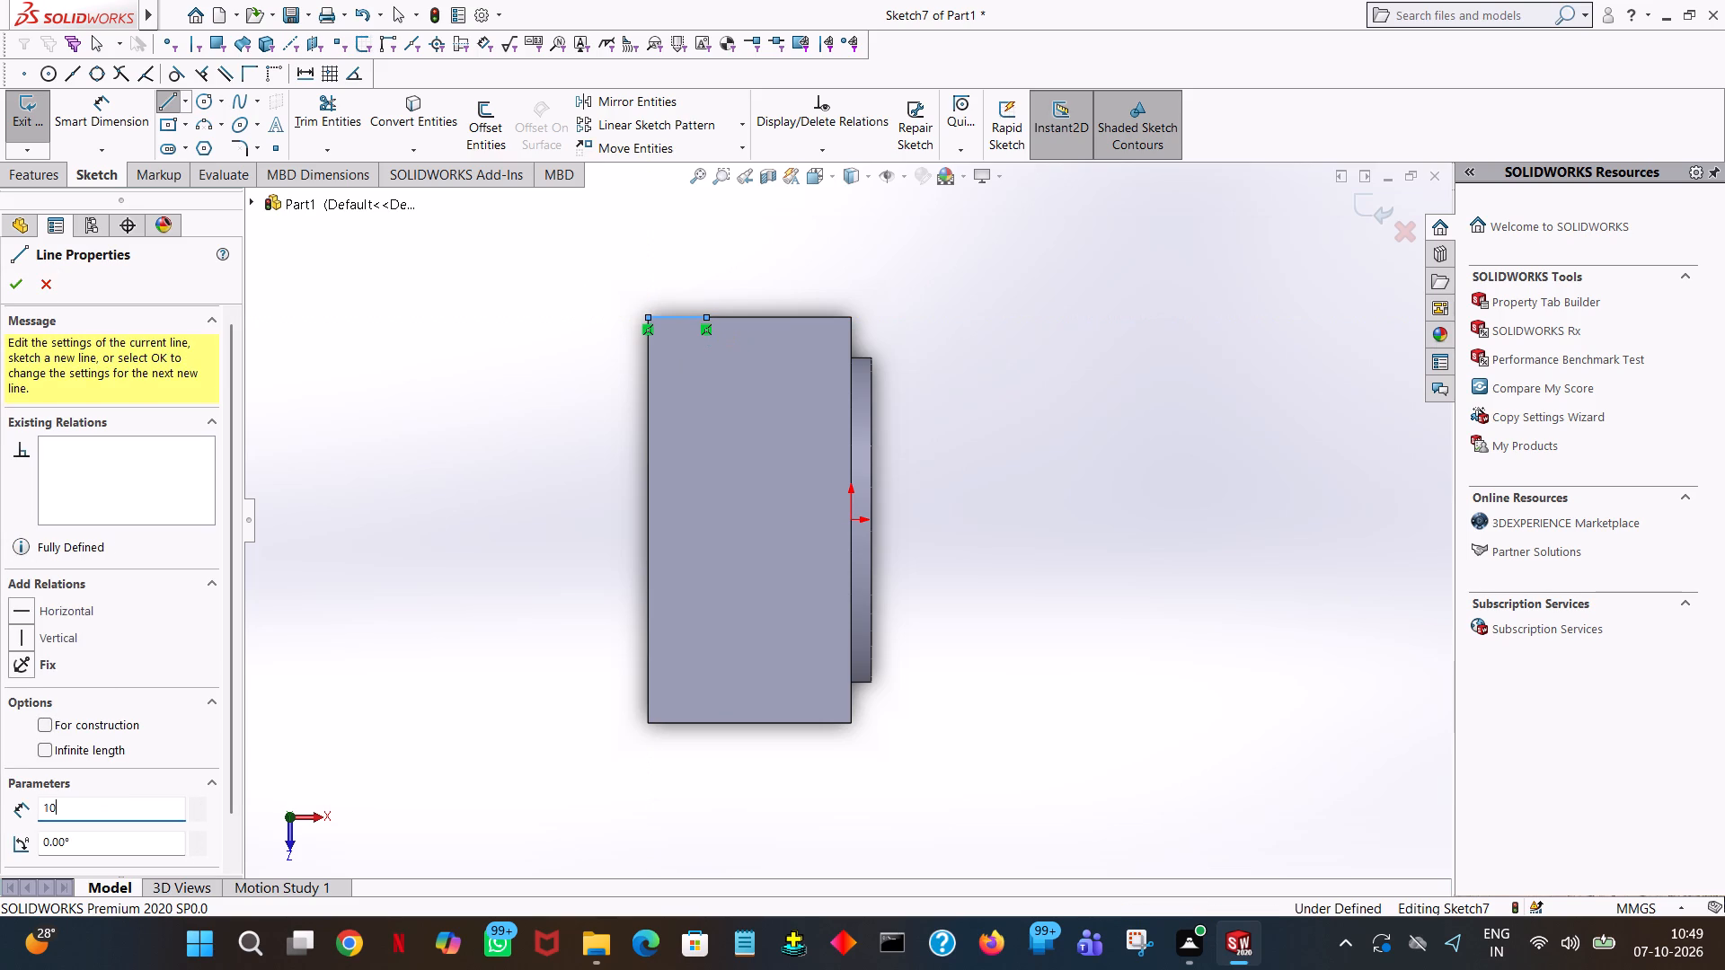
{"action": "key", "text": "Return"}
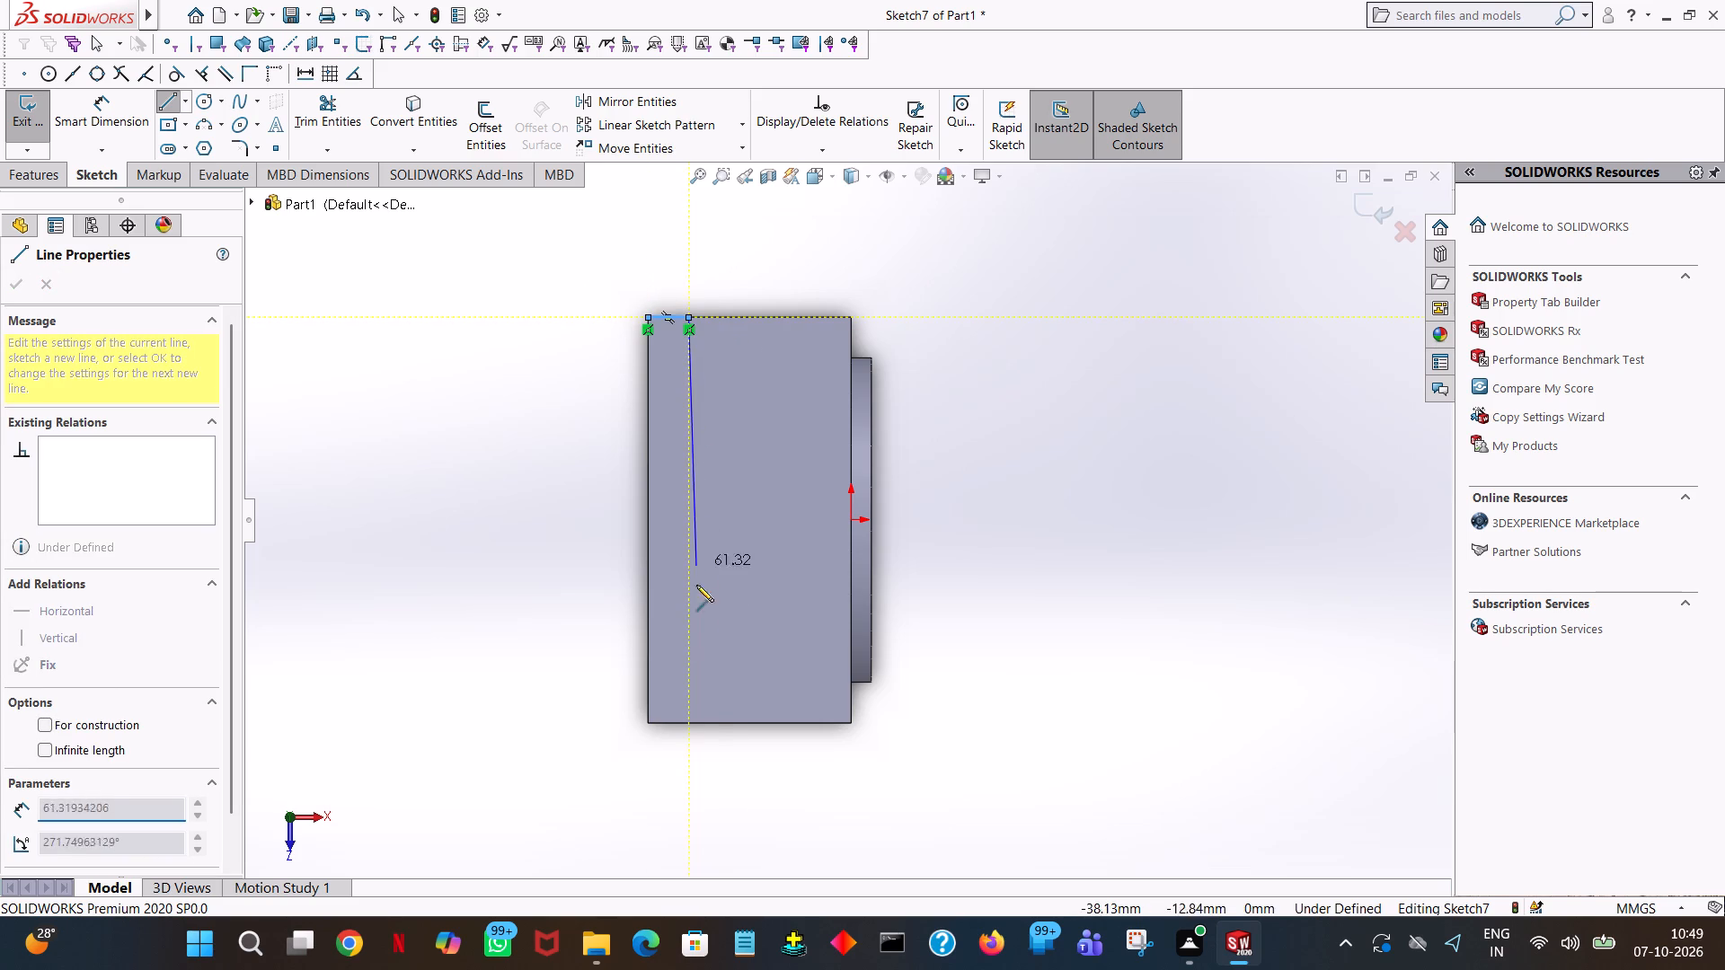
From the line's end, sketch a closed 30 mm wide rectangle spanning the full length of the top face.
{"action": "left_click", "coordinate": [687, 724]}
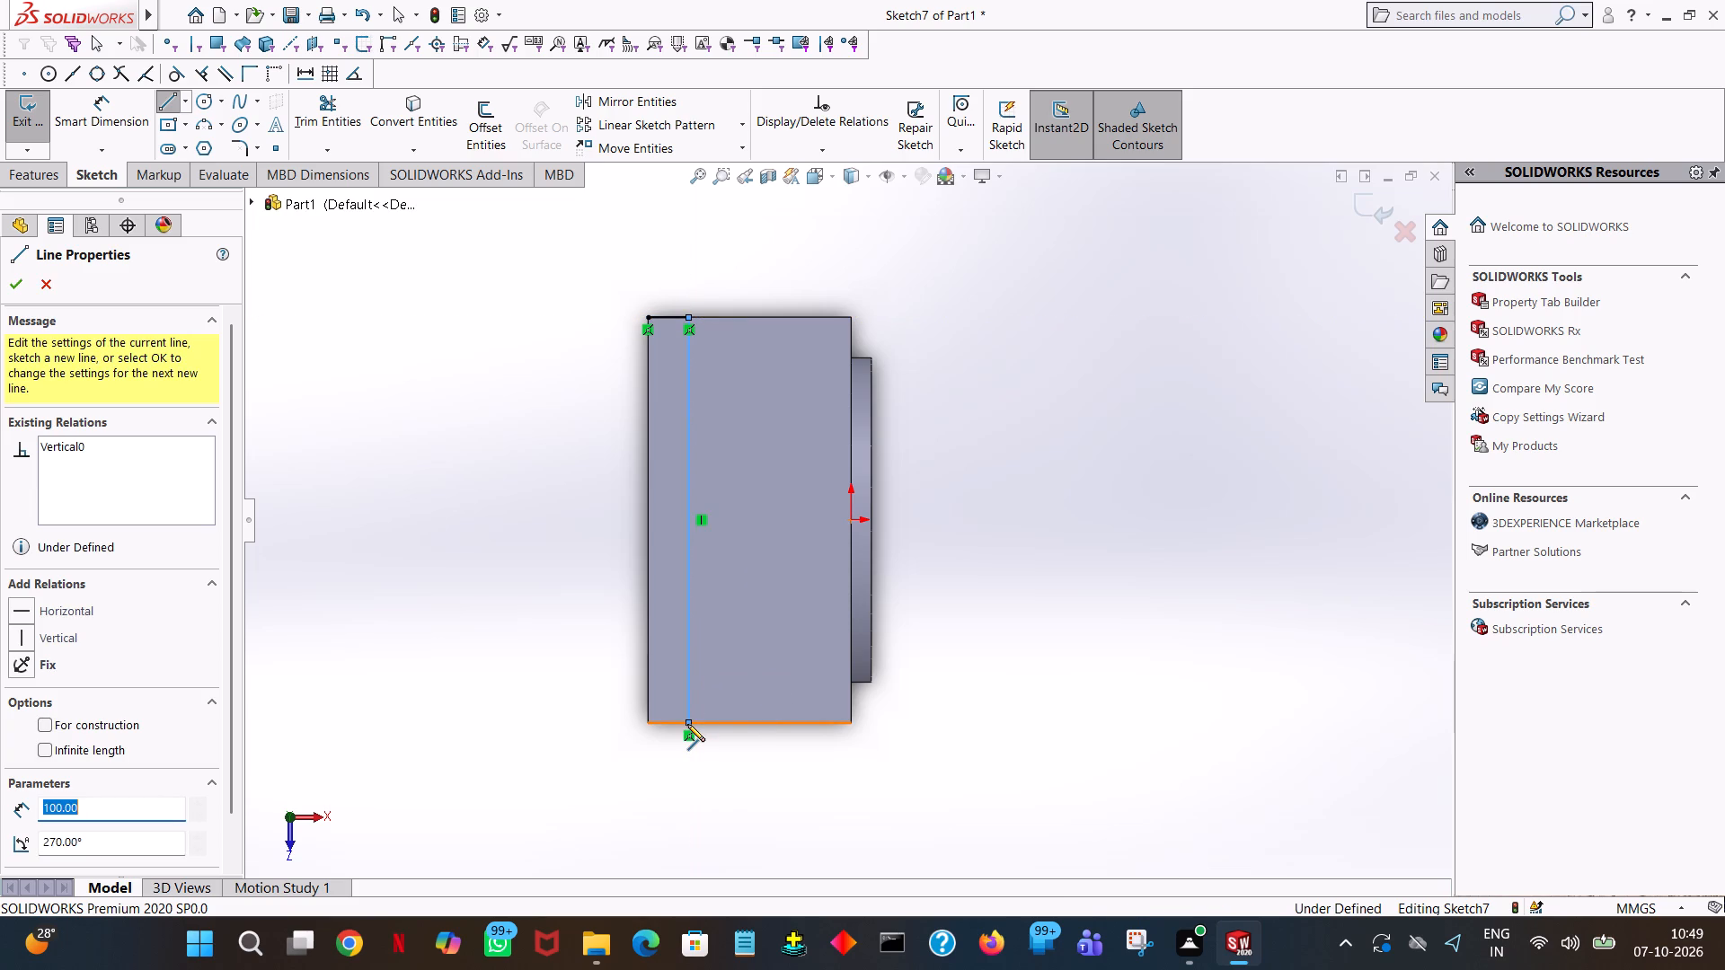
{"action": "left_click", "coordinate": [744, 721]}
{"action": "type", "text": "30"}
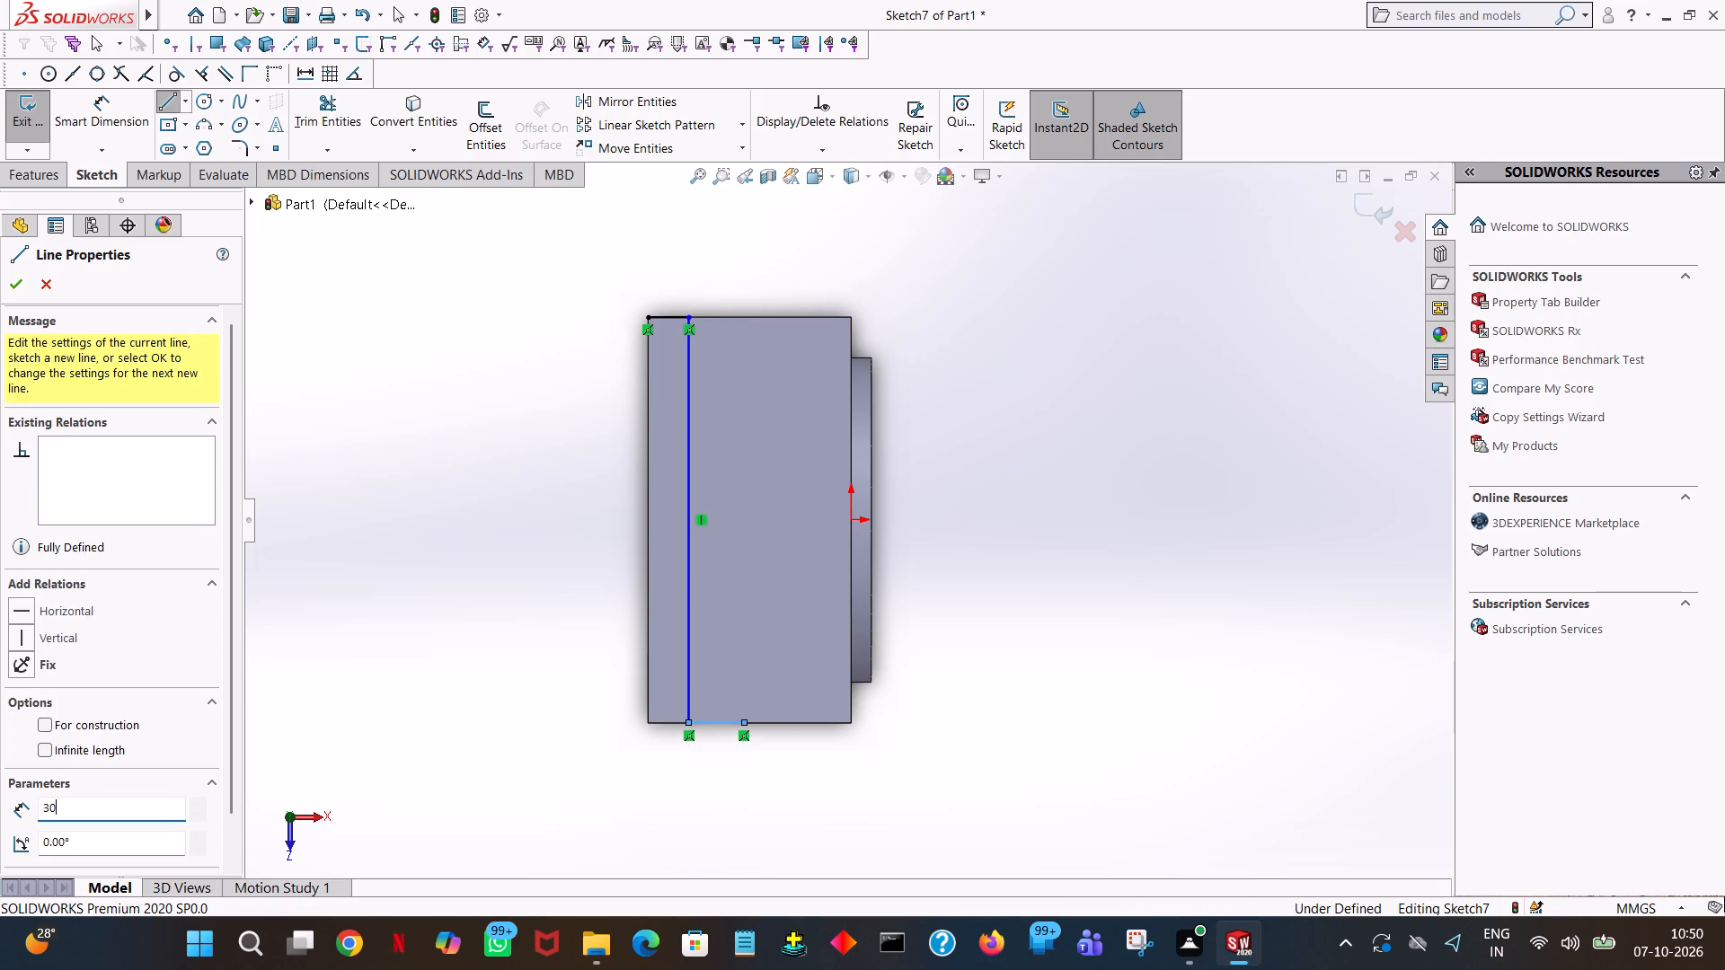
{"action": "key", "text": "Return"}
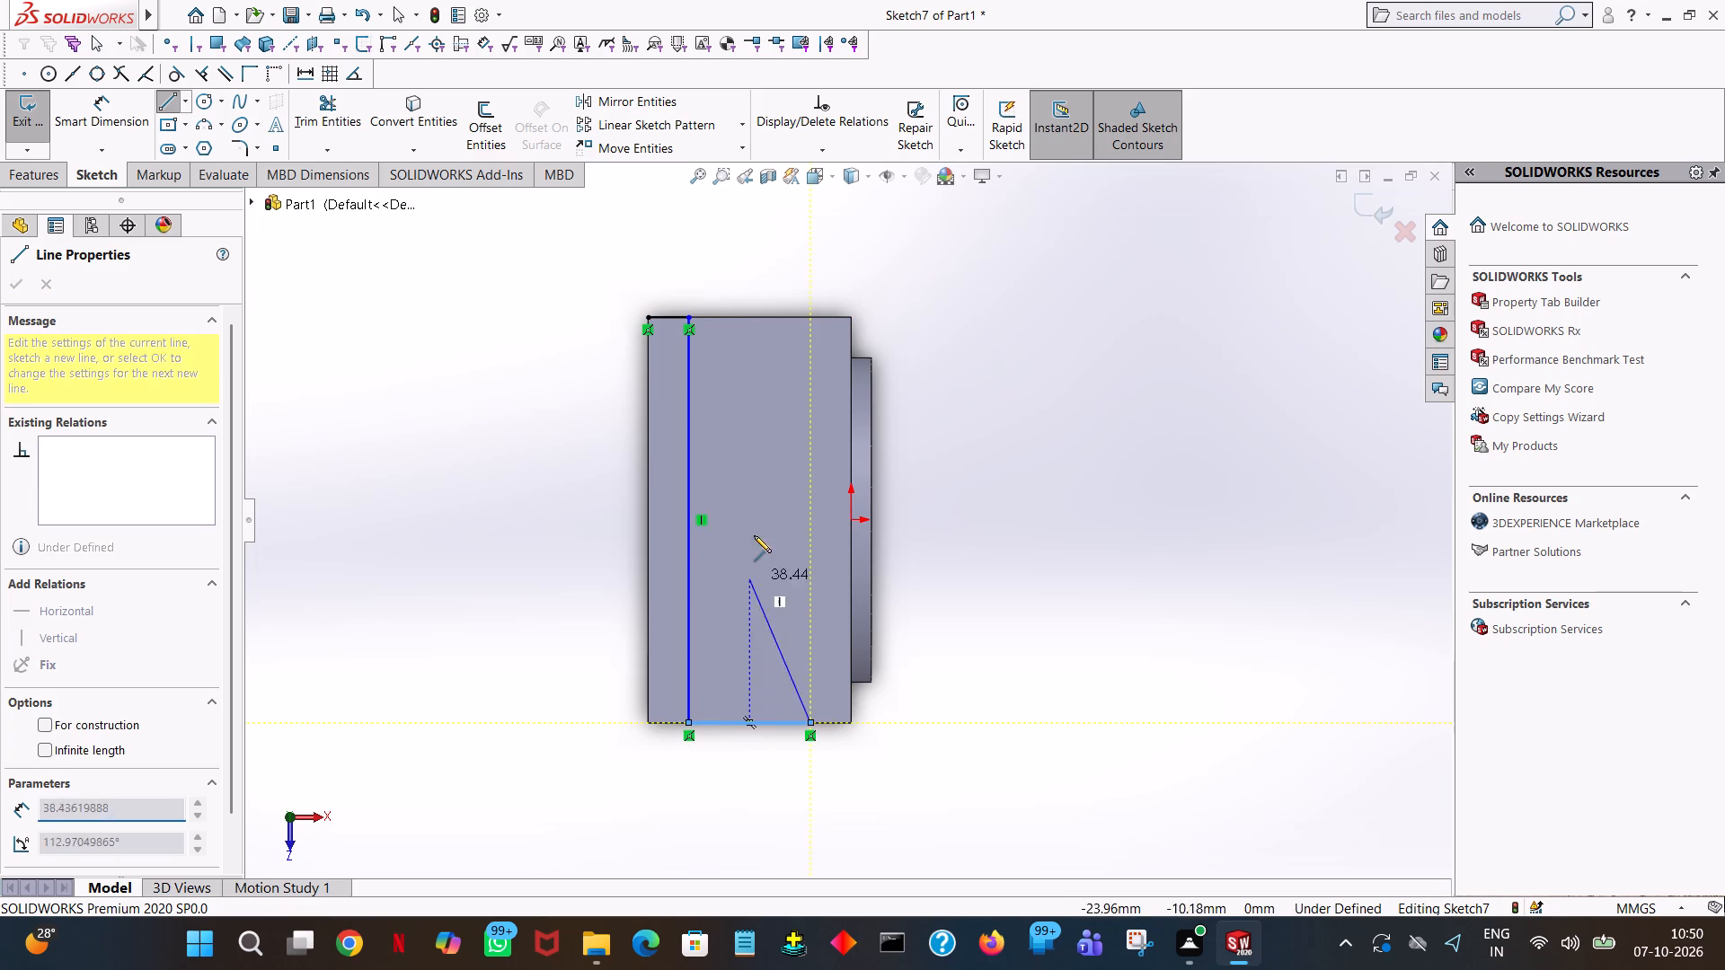
{"action": "left_click", "coordinate": [810, 316]}
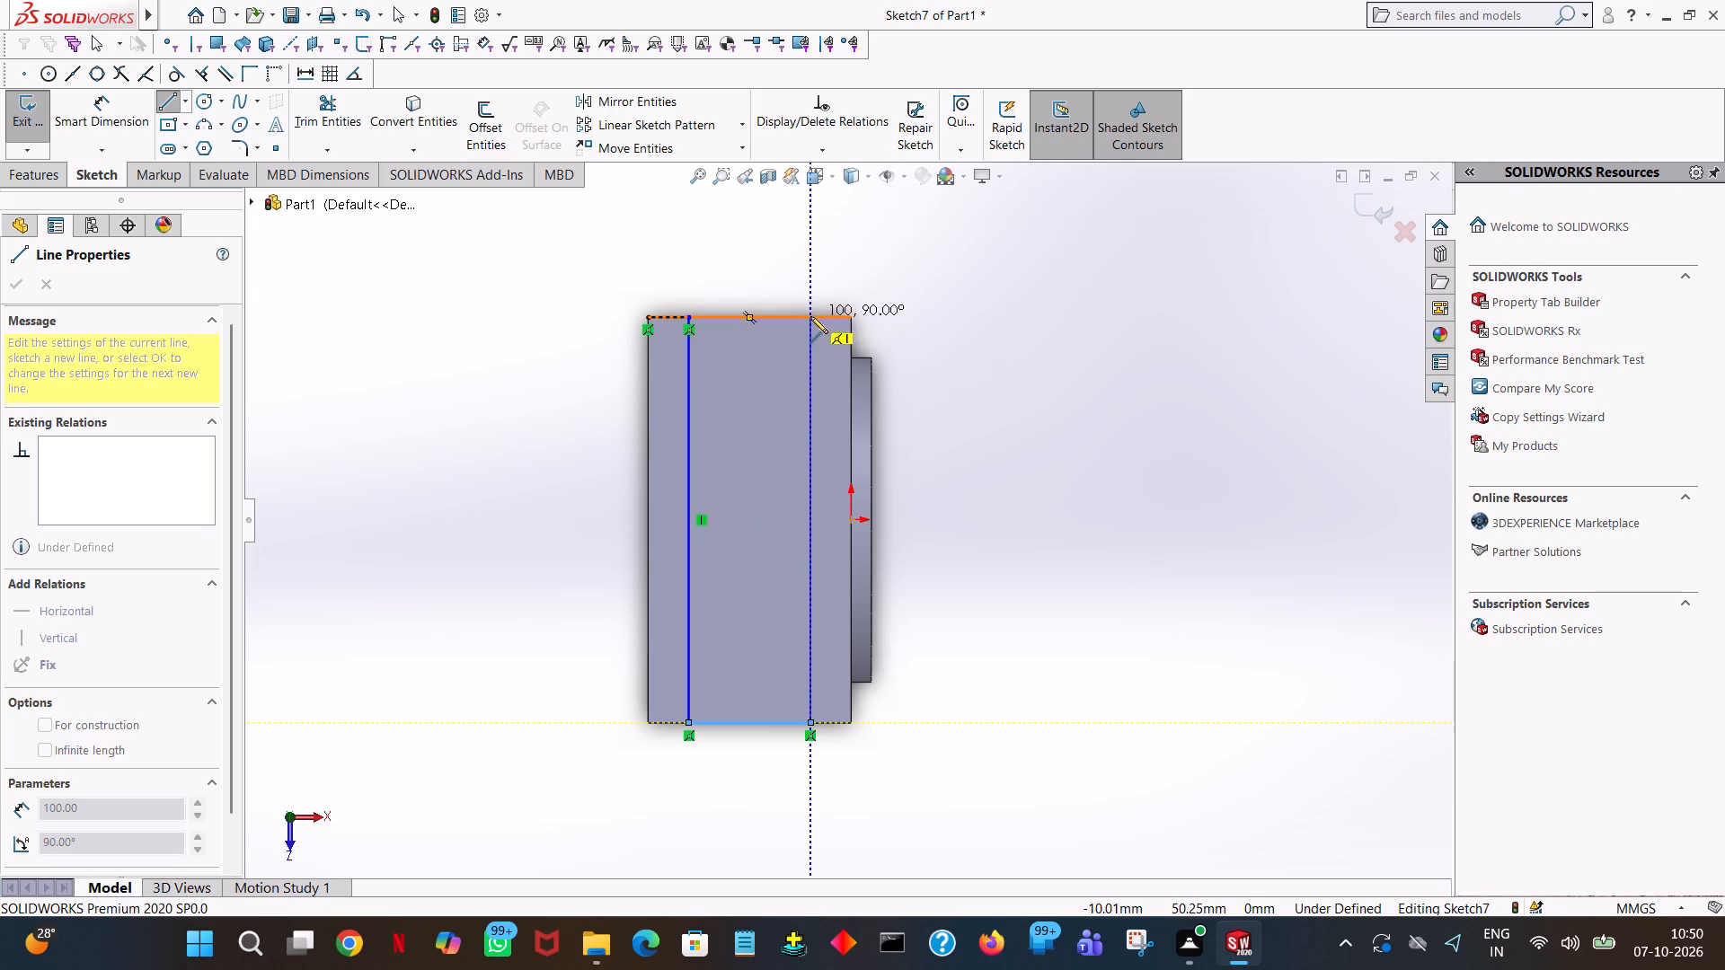
{"action": "left_click", "coordinate": [686, 318]}
{"action": "right_click", "coordinate": [687, 318]}
{"action": "left_click", "coordinate": [734, 327]}
Trim away the 10 mm line segment between the face corner and the rectangle.
{"action": "left_click", "coordinate": [349, 118]}
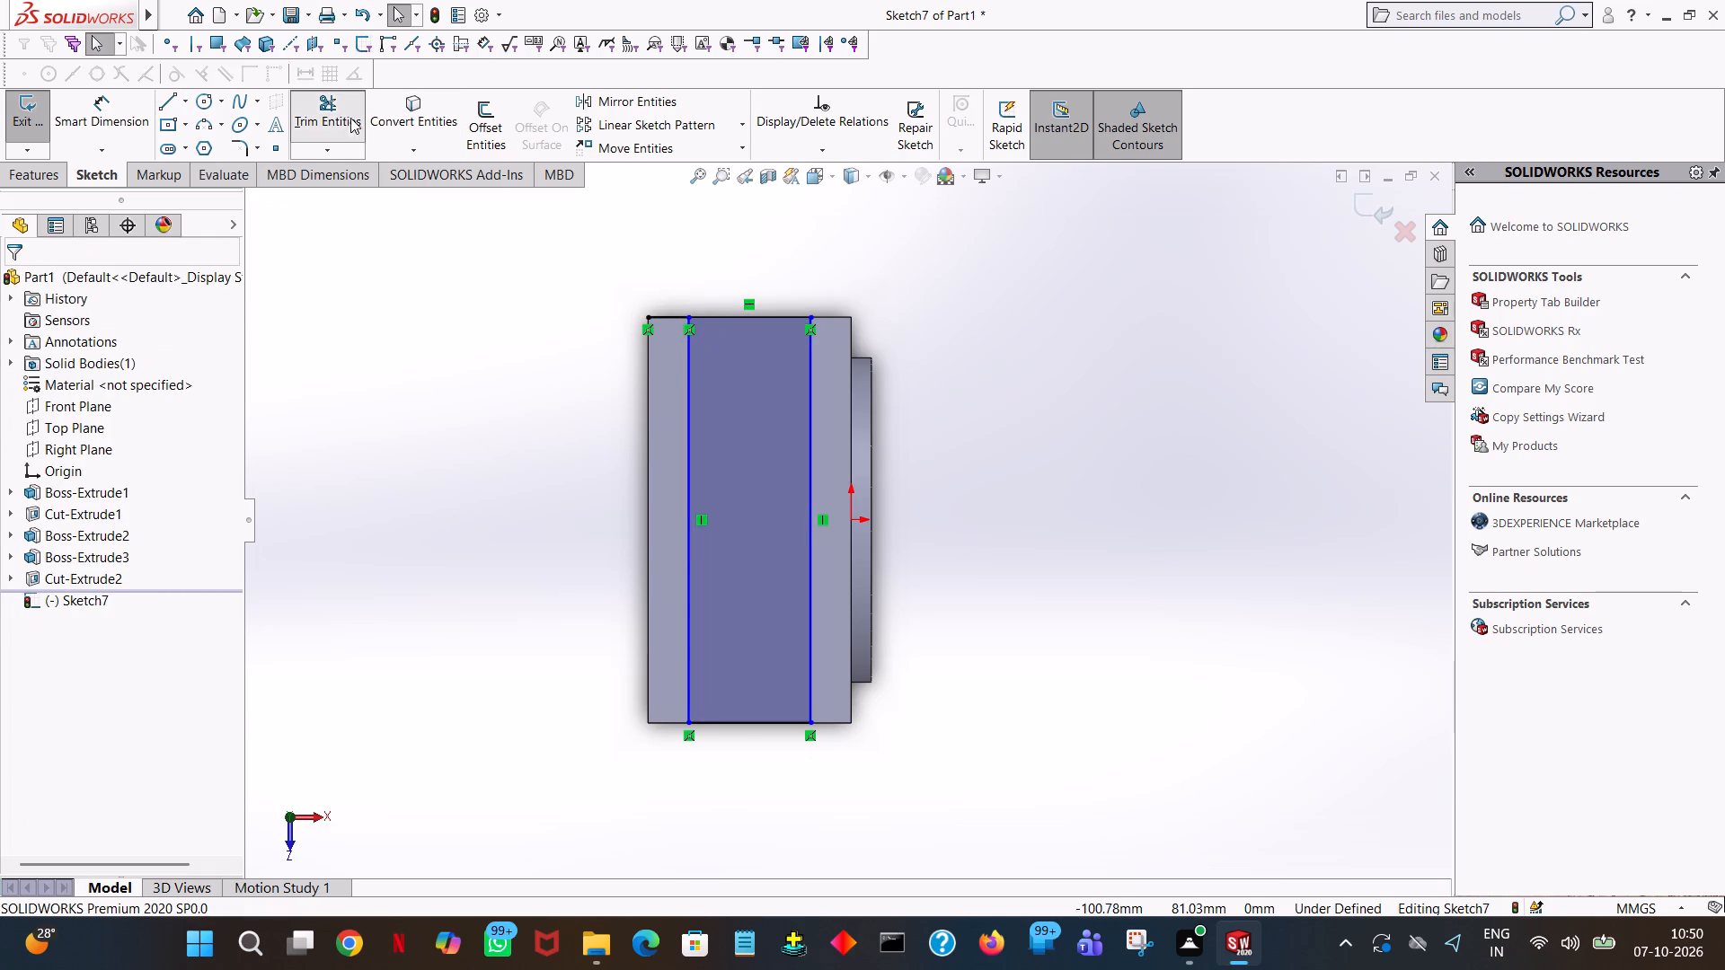
{"action": "left_click", "coordinate": [664, 315]}
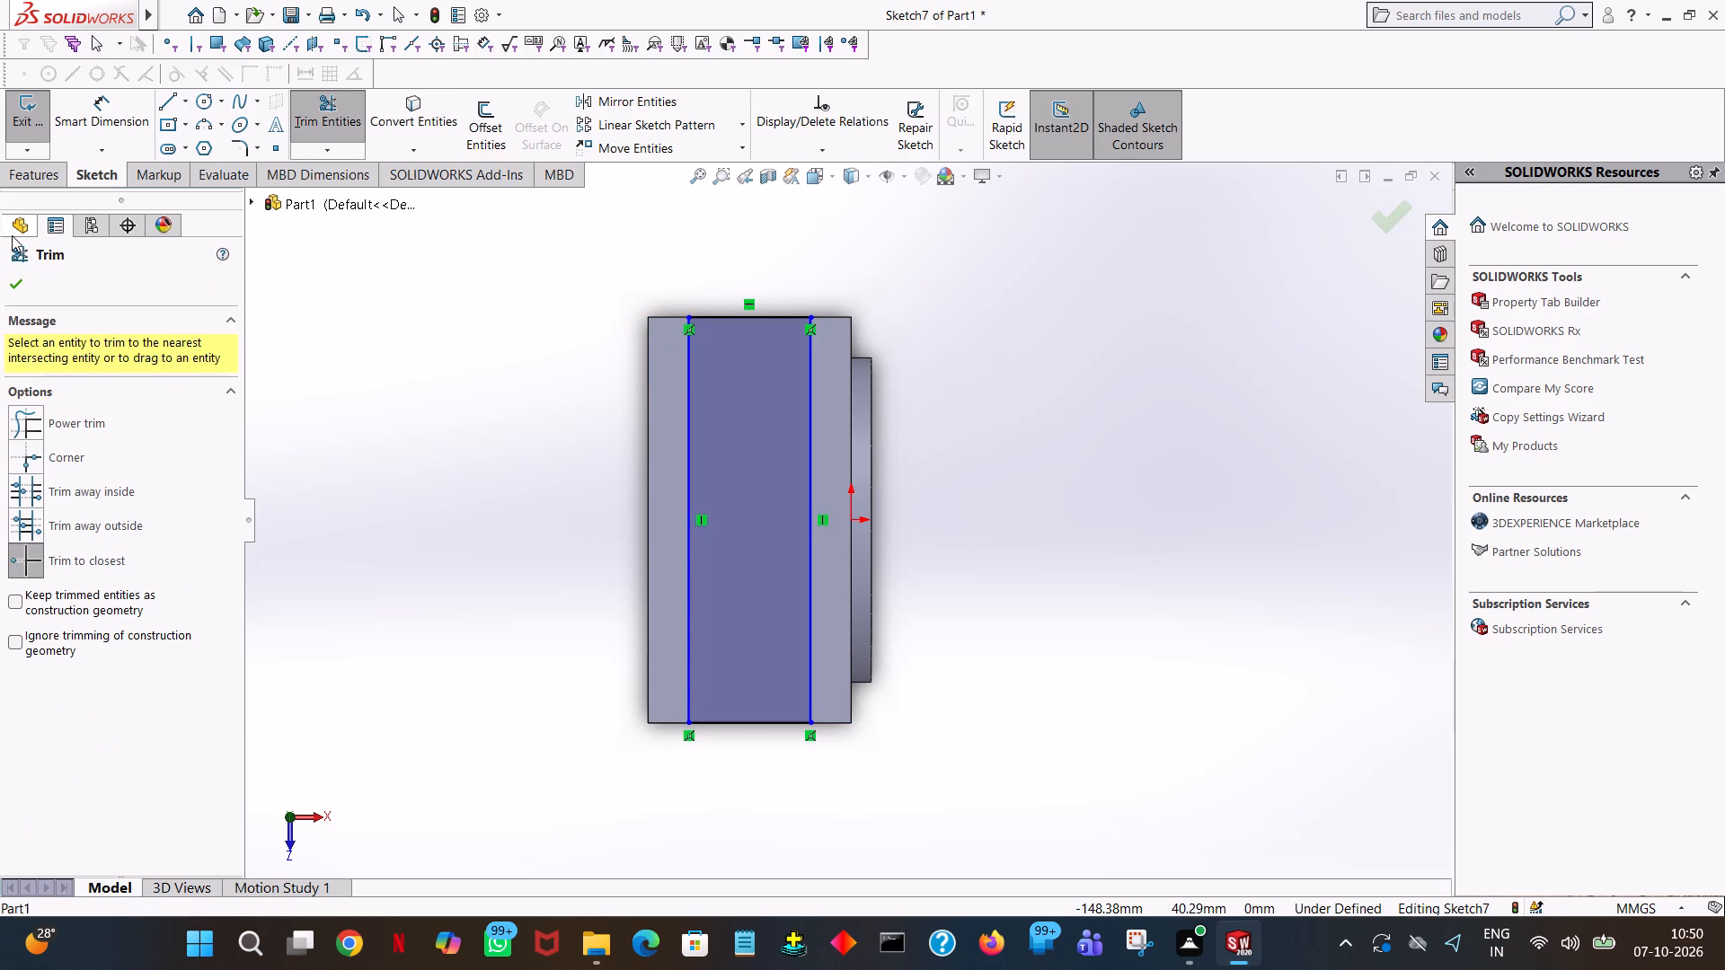
{"action": "left_click", "coordinate": [15, 296]}
Cut the 30 mm wide rectangle into the top face as a Blind Extruded Cut 10 mm deep.
{"action": "left_click", "coordinate": [43, 153]}
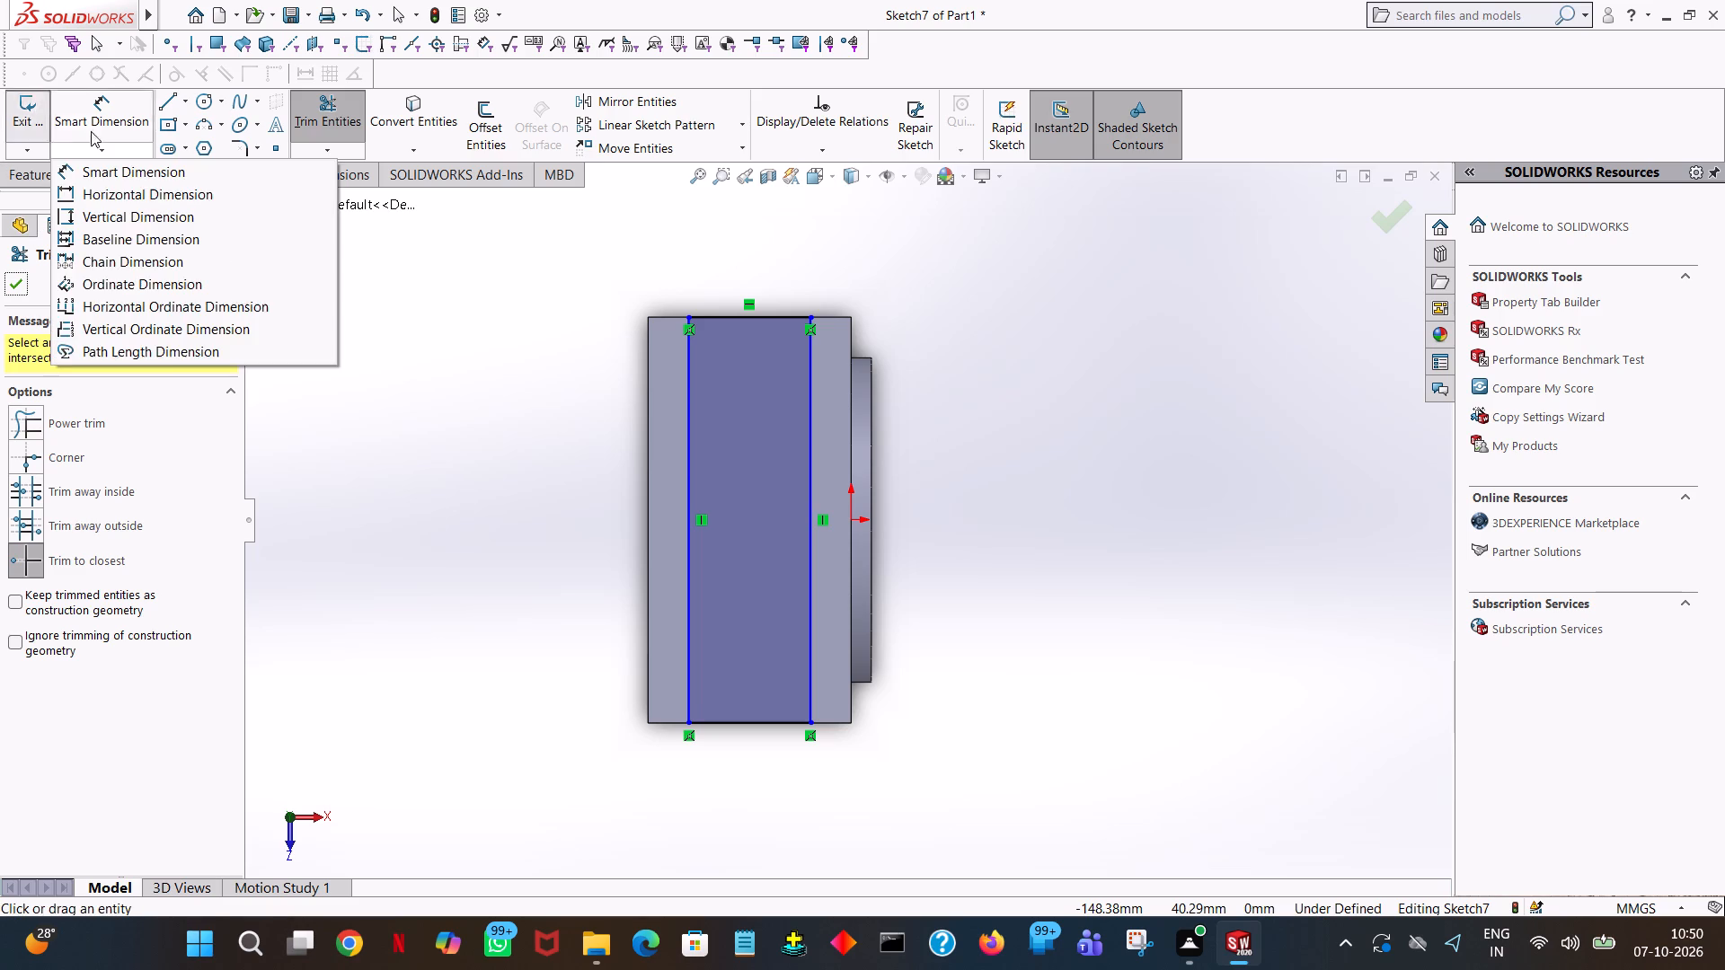
{"action": "left_click", "coordinate": [19, 166]}
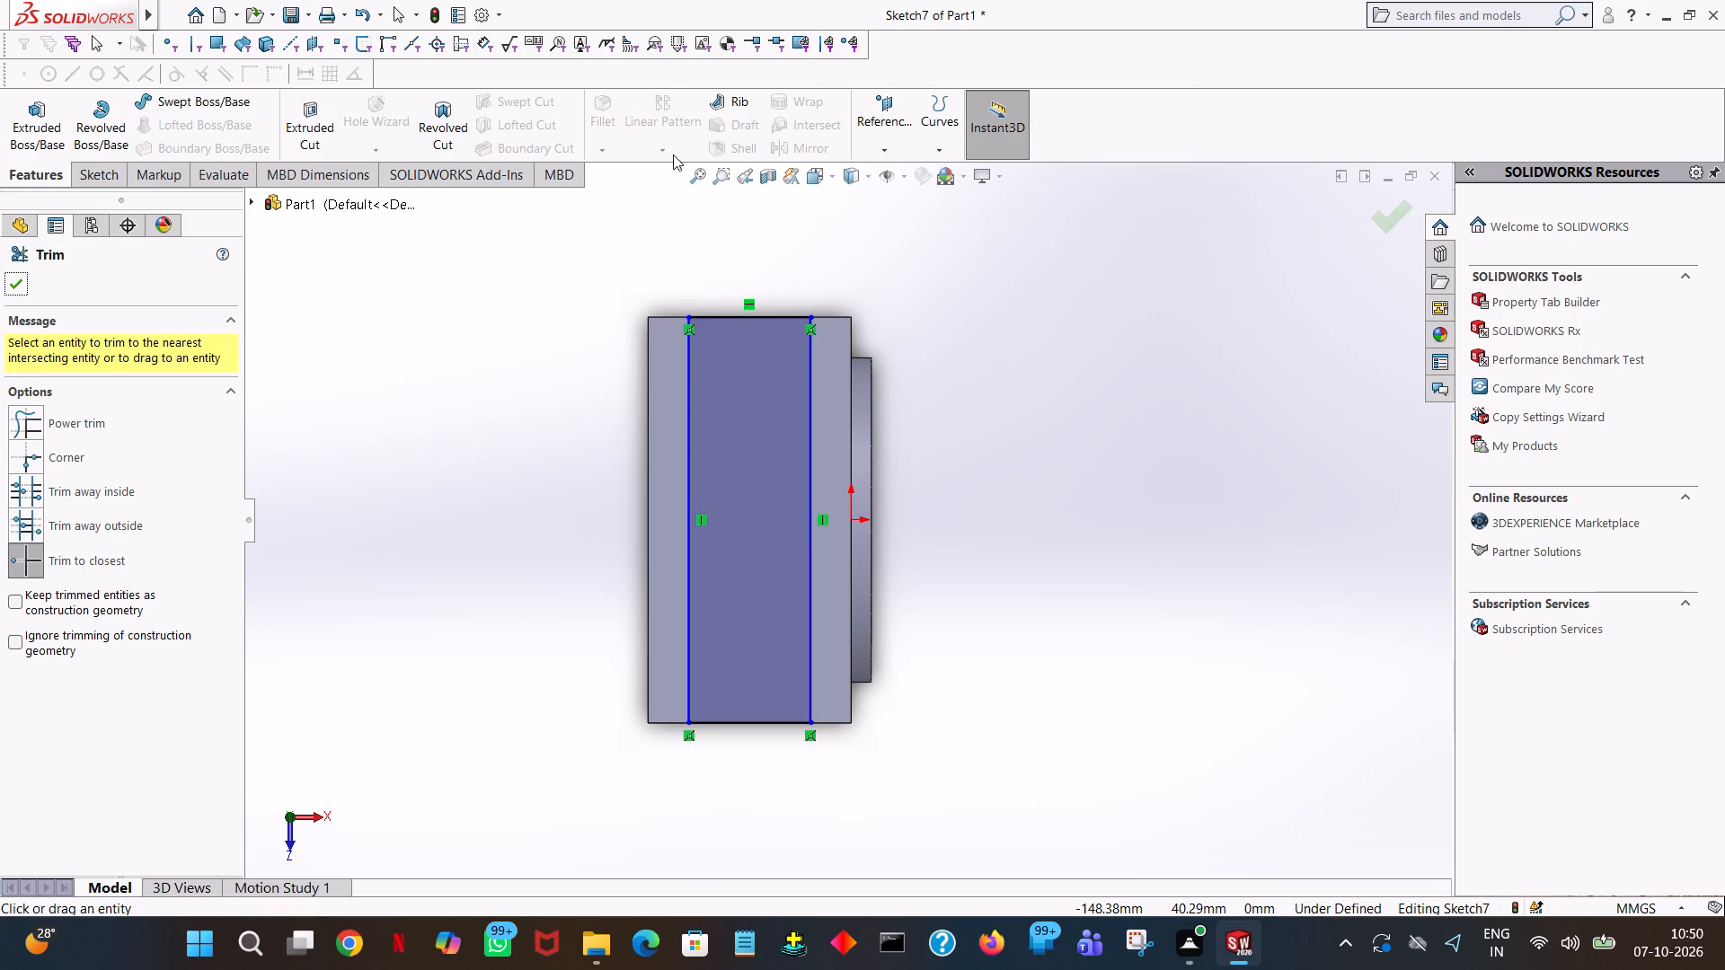
{"action": "left_click", "coordinate": [329, 123]}
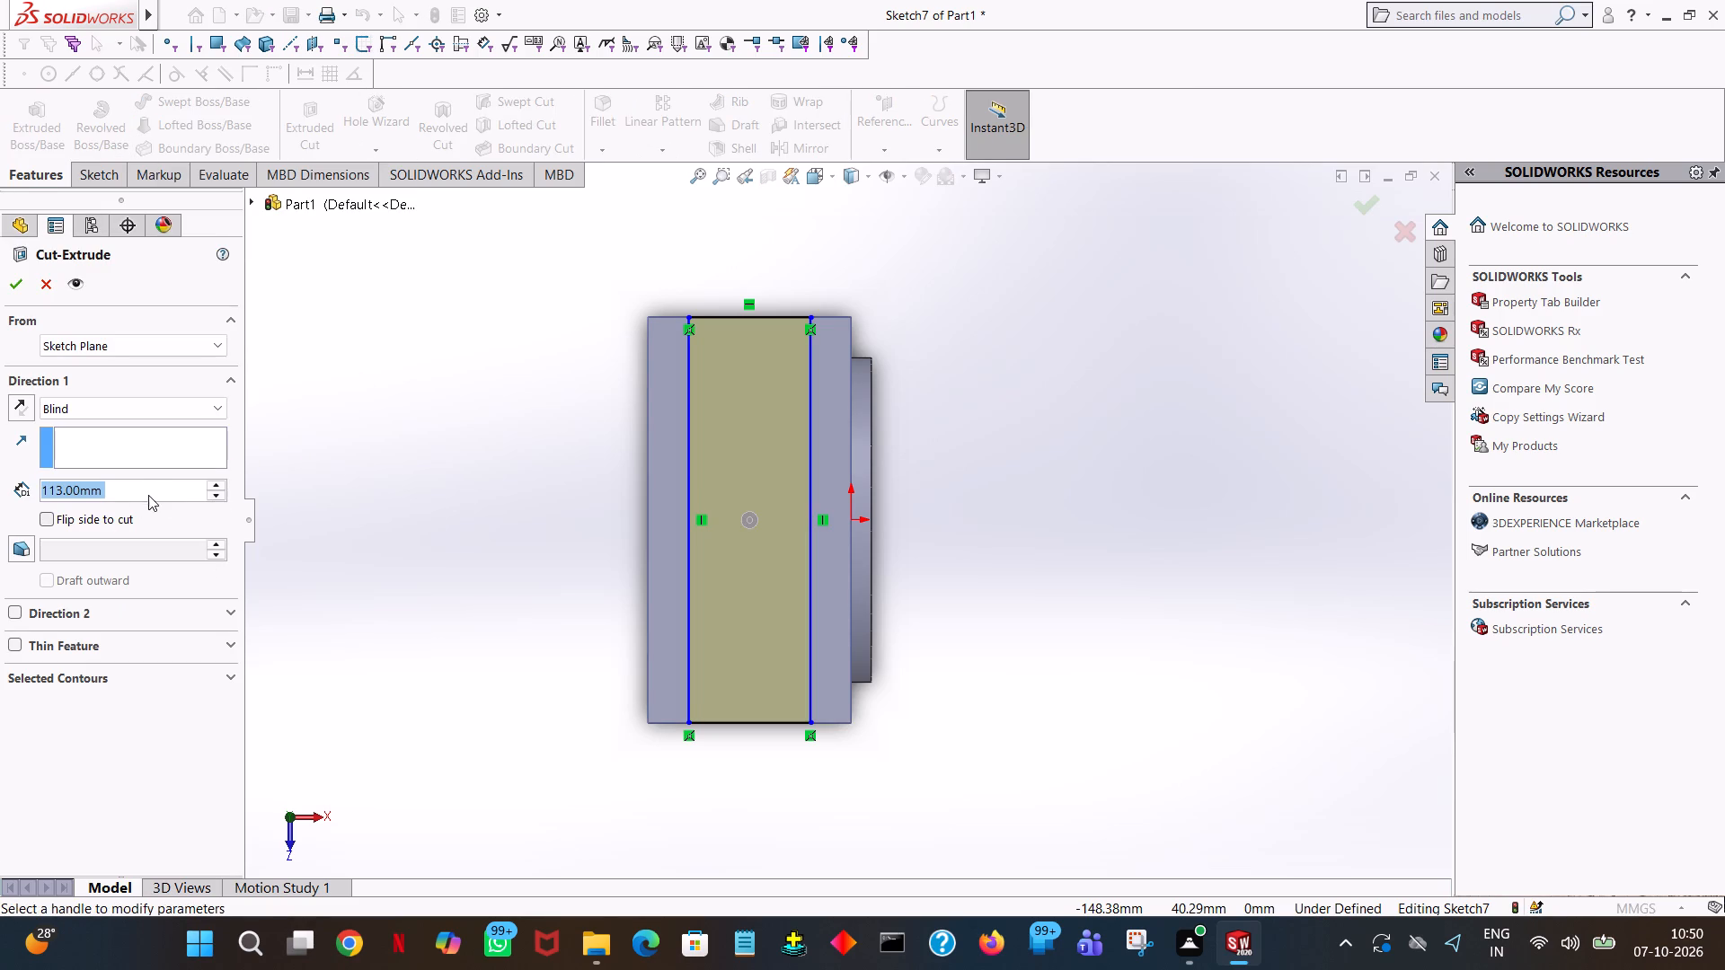
{"action": "type", "text": "10"}
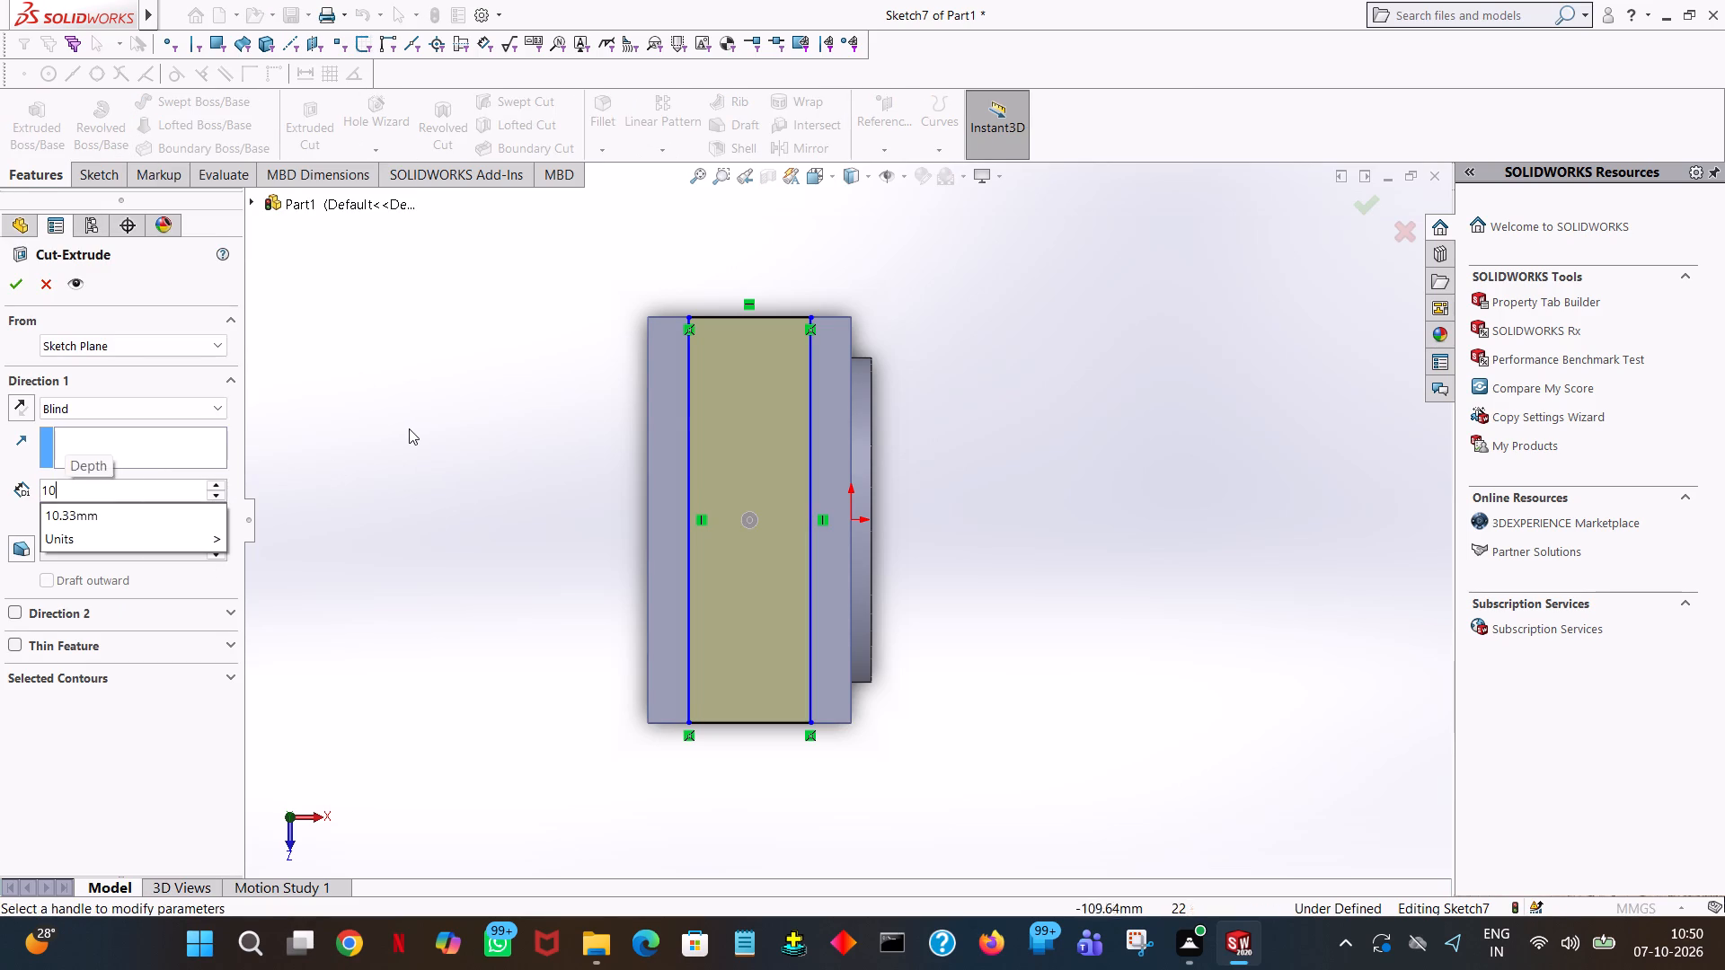
{"action": "left_click", "coordinate": [411, 428]}
{"action": "middle_click_drag", "start_coordinate": [451, 474], "coordinate": [481, 206]}
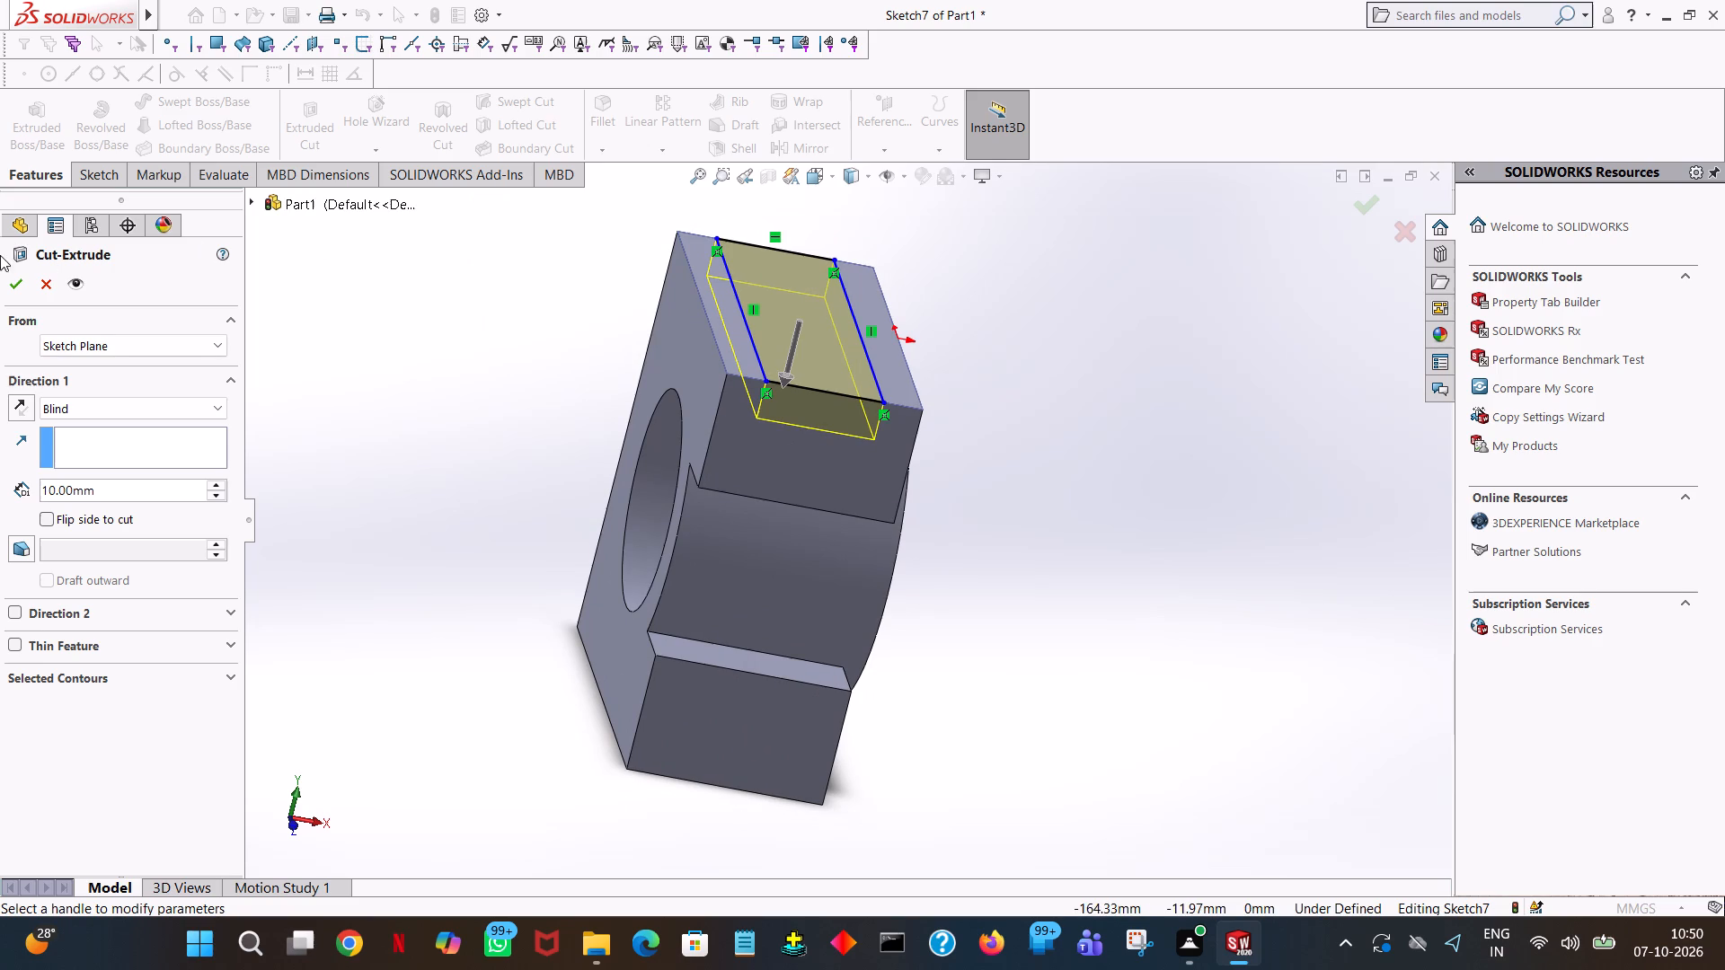
{"action": "left_click", "coordinate": [6, 271]}
{"action": "left_click", "coordinate": [1000, 416]}
Start an Extruded Boss sketch on the block's flat face surrounding the raised circular boss, viewed normal to it.
{"action": "middle_click_drag", "start_coordinate": [1125, 430], "coordinate": [1118, 427]}
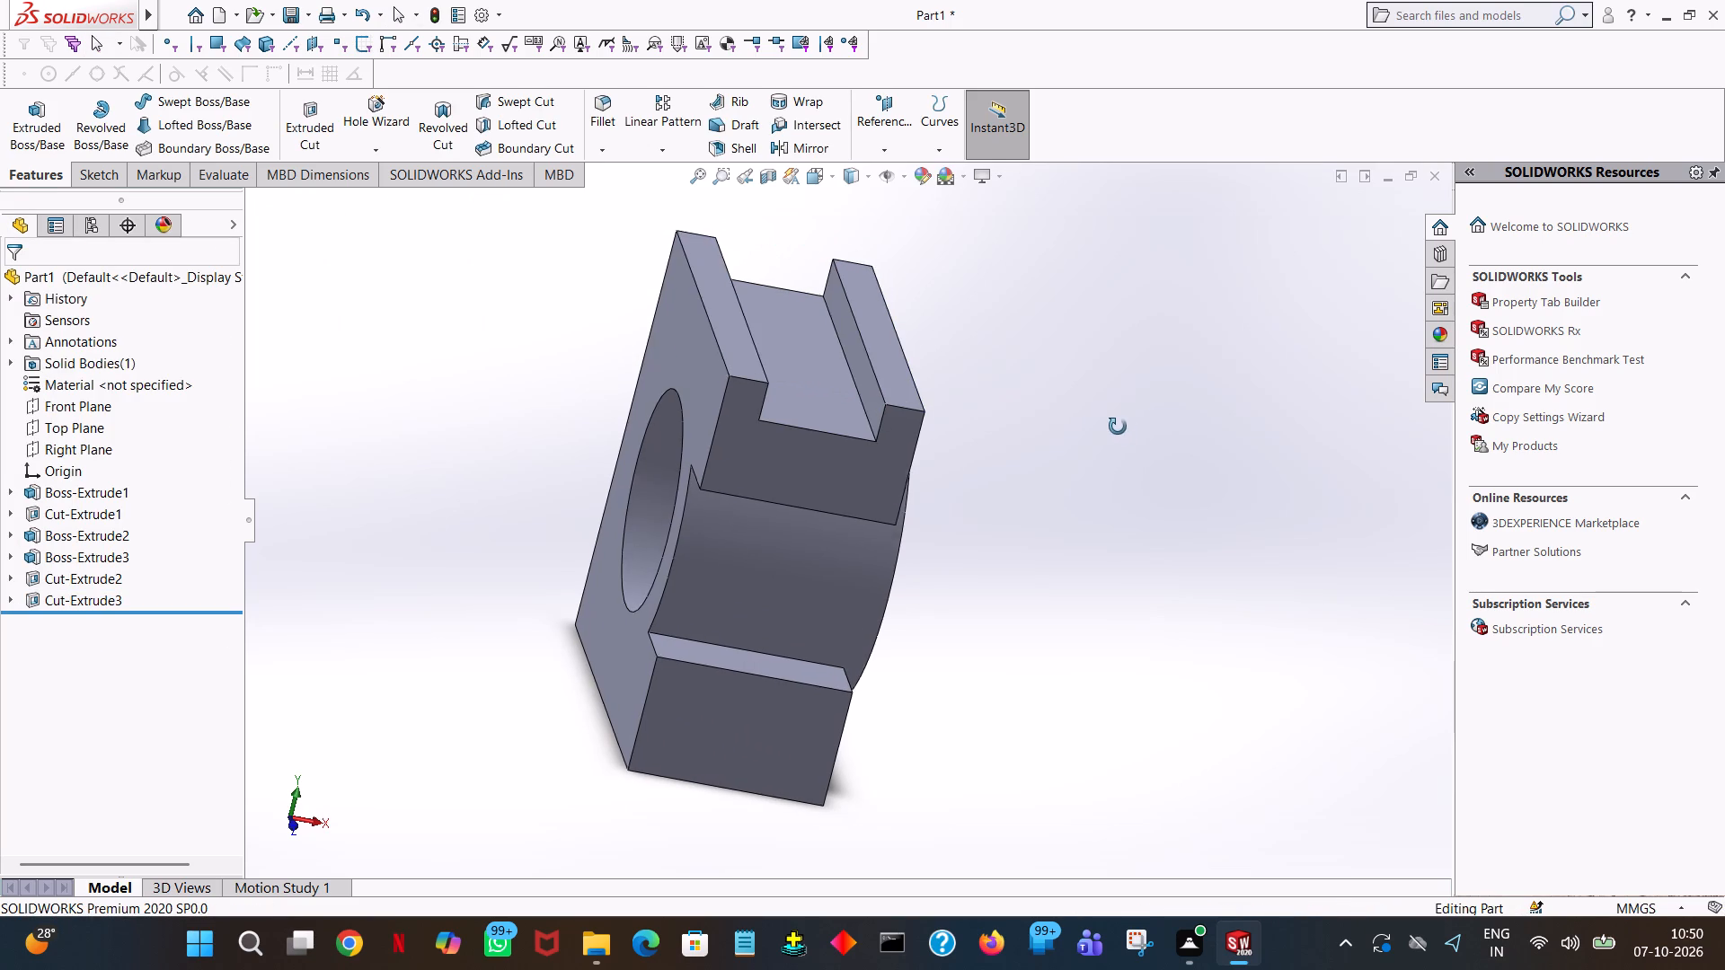
{"action": "middle_click_drag", "start_coordinate": [1118, 427], "coordinate": [998, 385]}
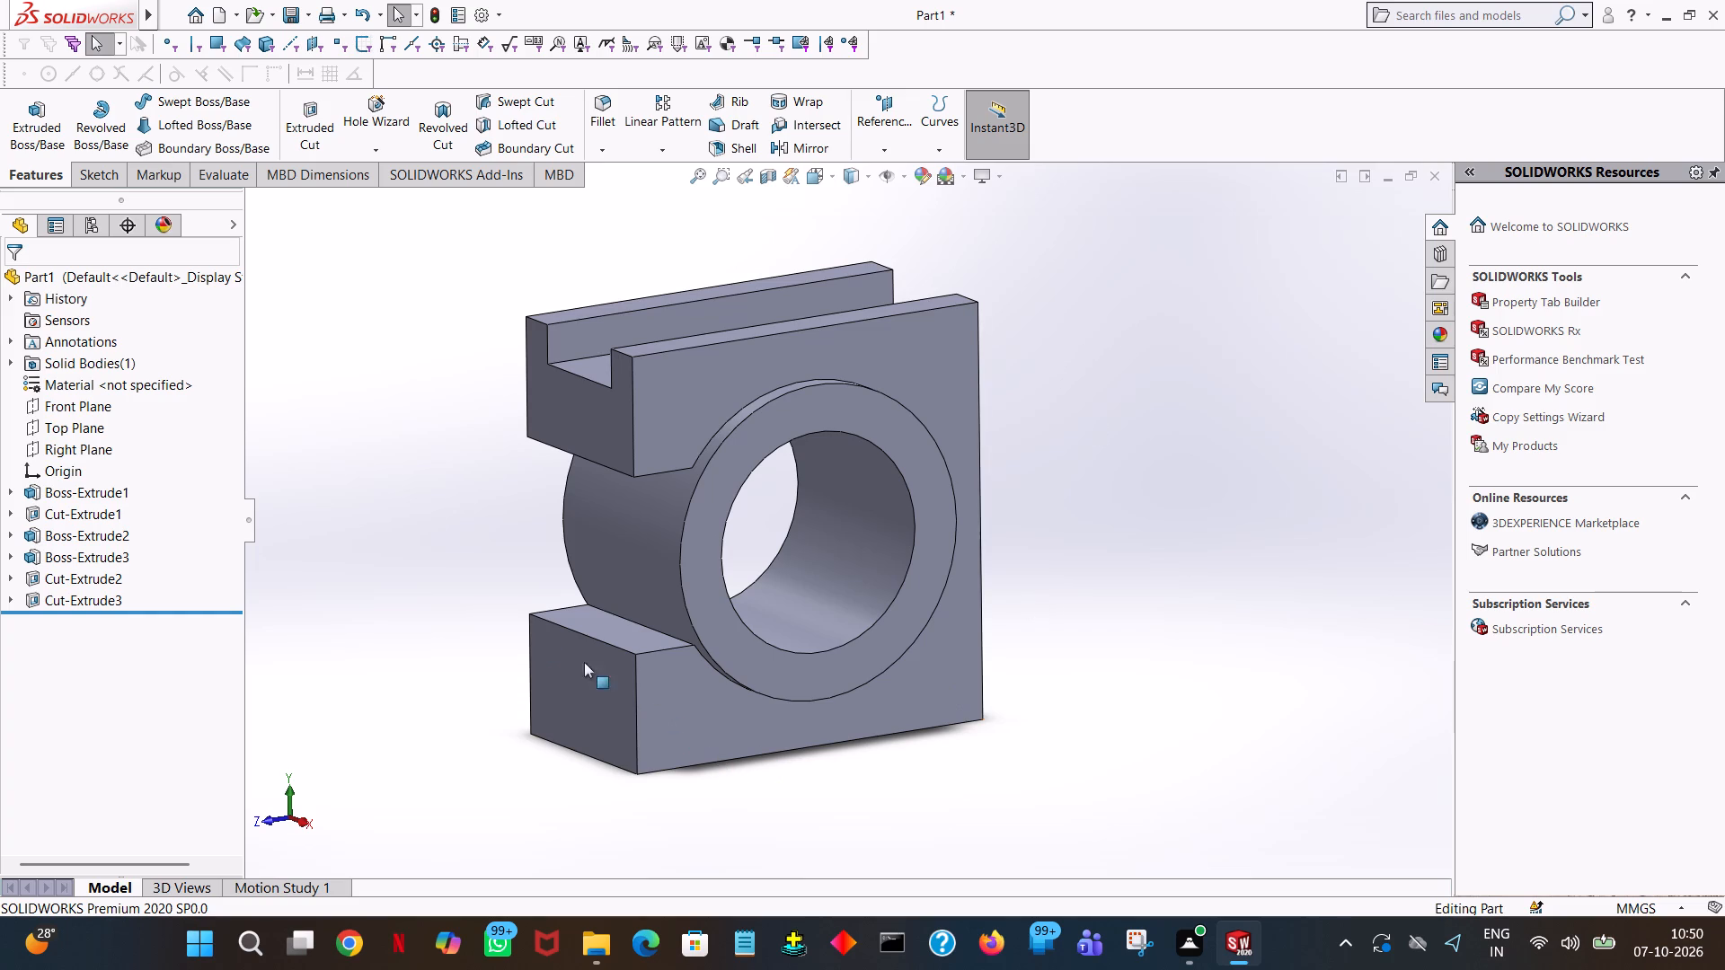
{"action": "middle_click_drag", "start_coordinate": [528, 631], "coordinate": [484, 555]}
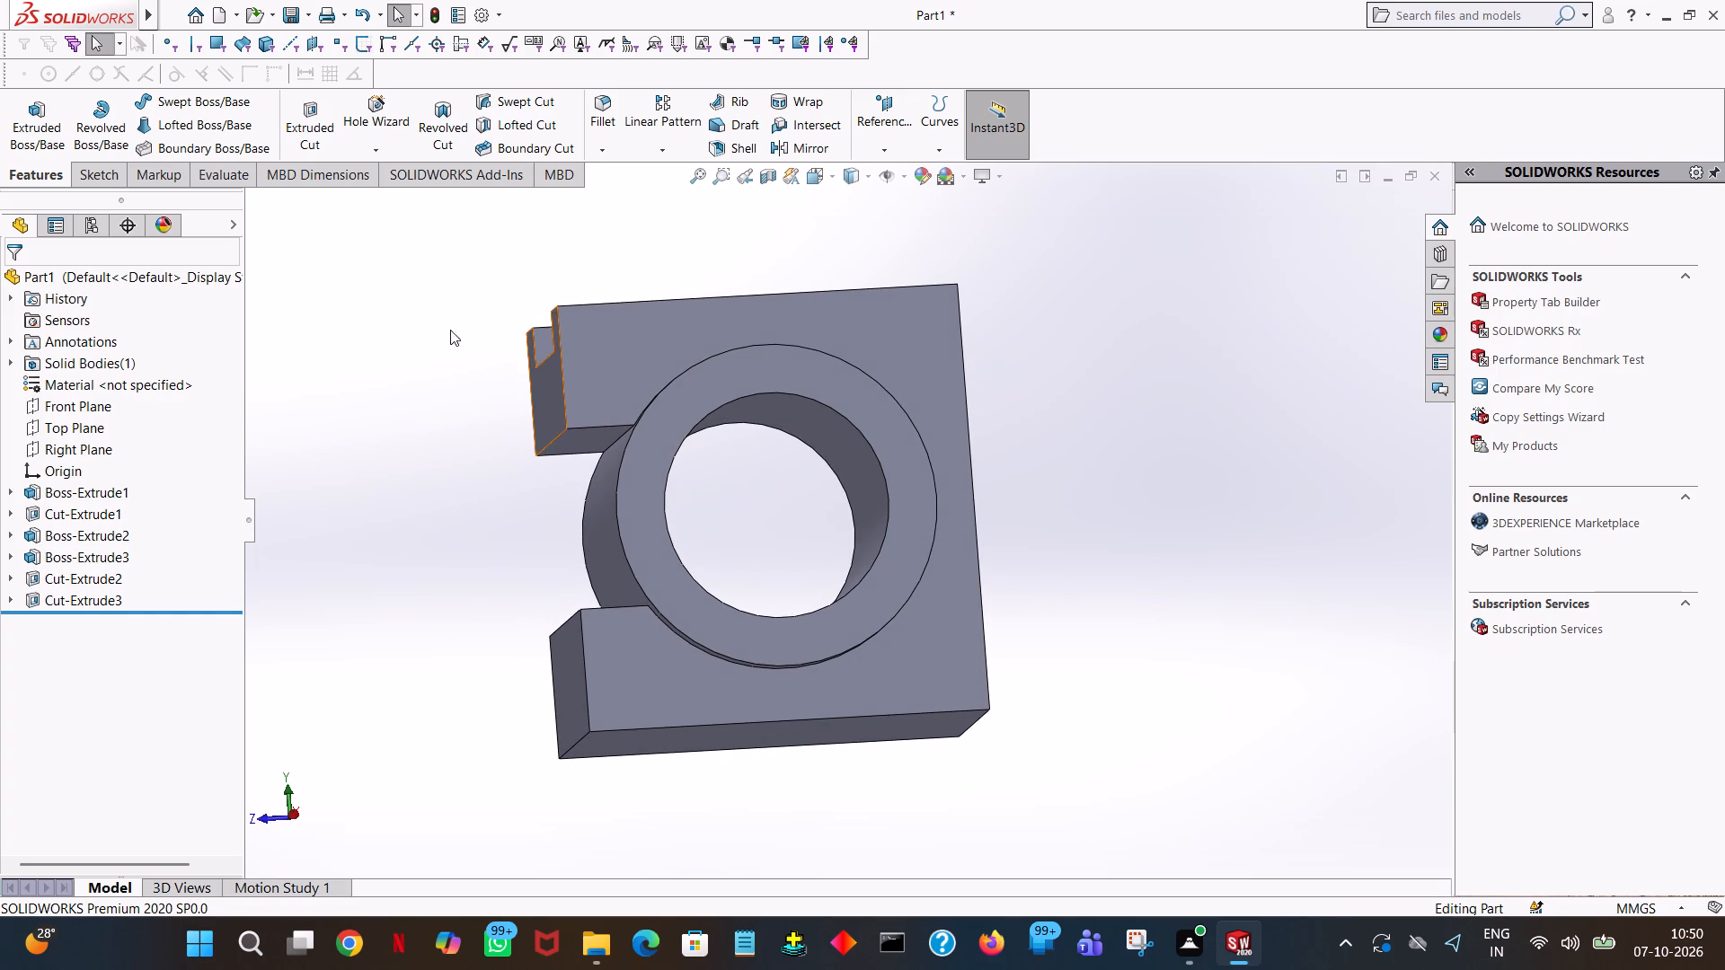
{"action": "left_click", "coordinate": [47, 127]}
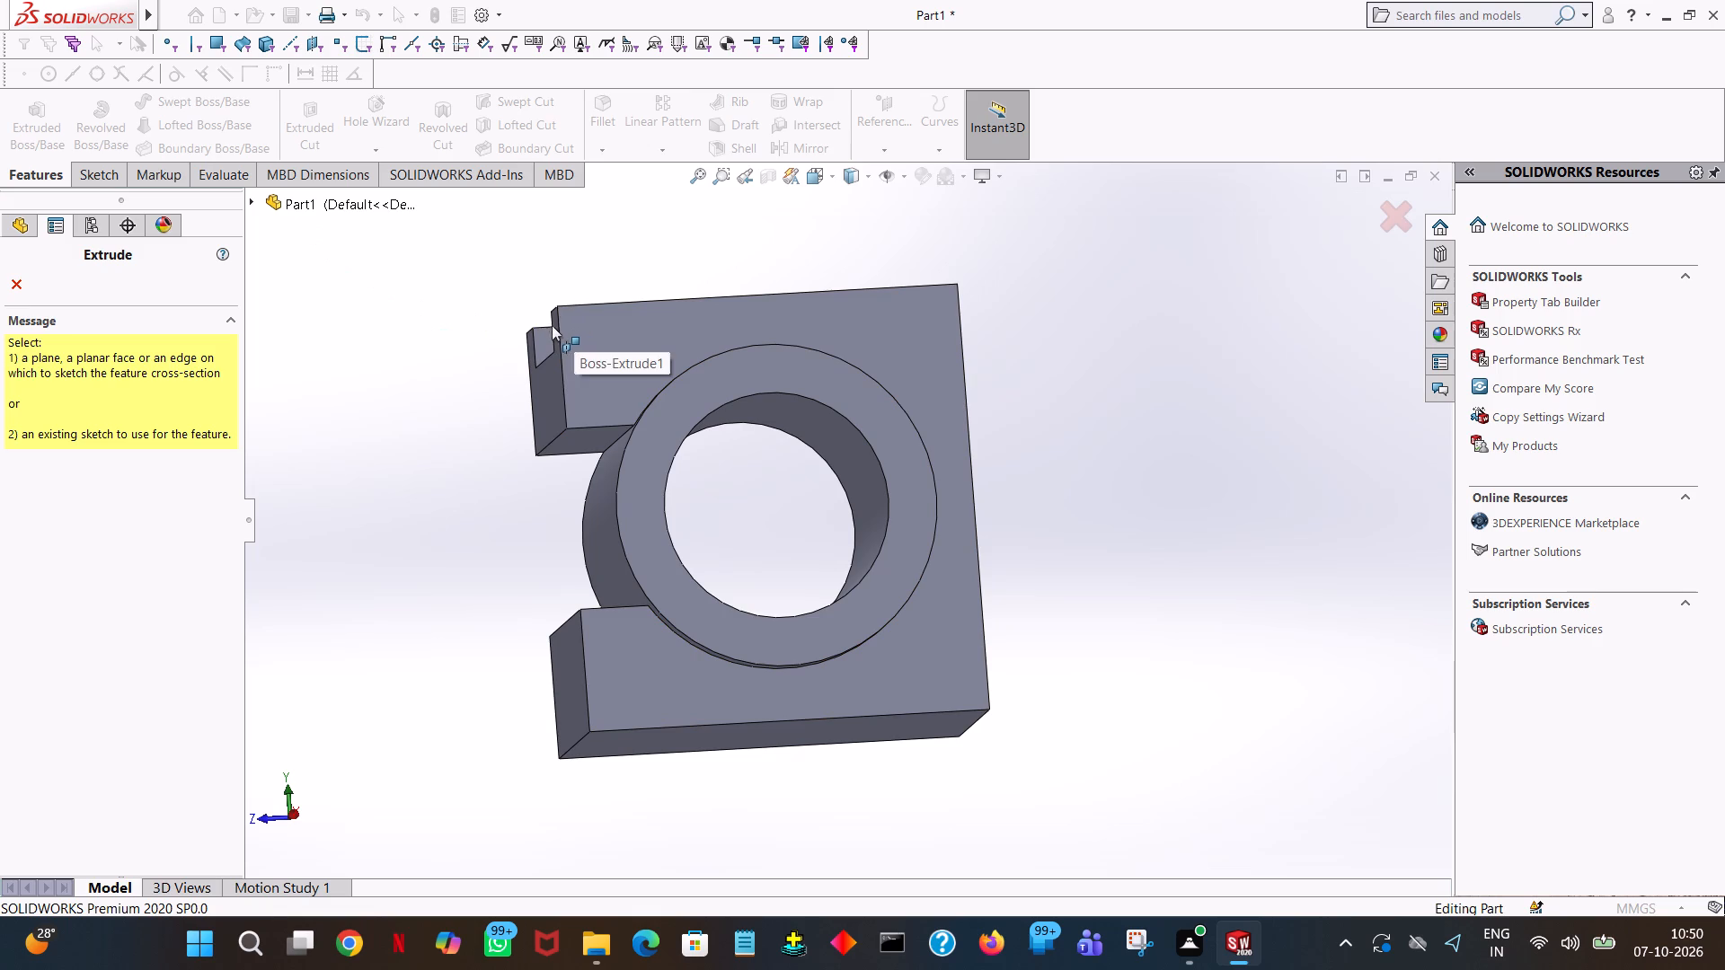
{"action": "left_click", "coordinate": [574, 339]}
{"action": "key", "text": "space"}
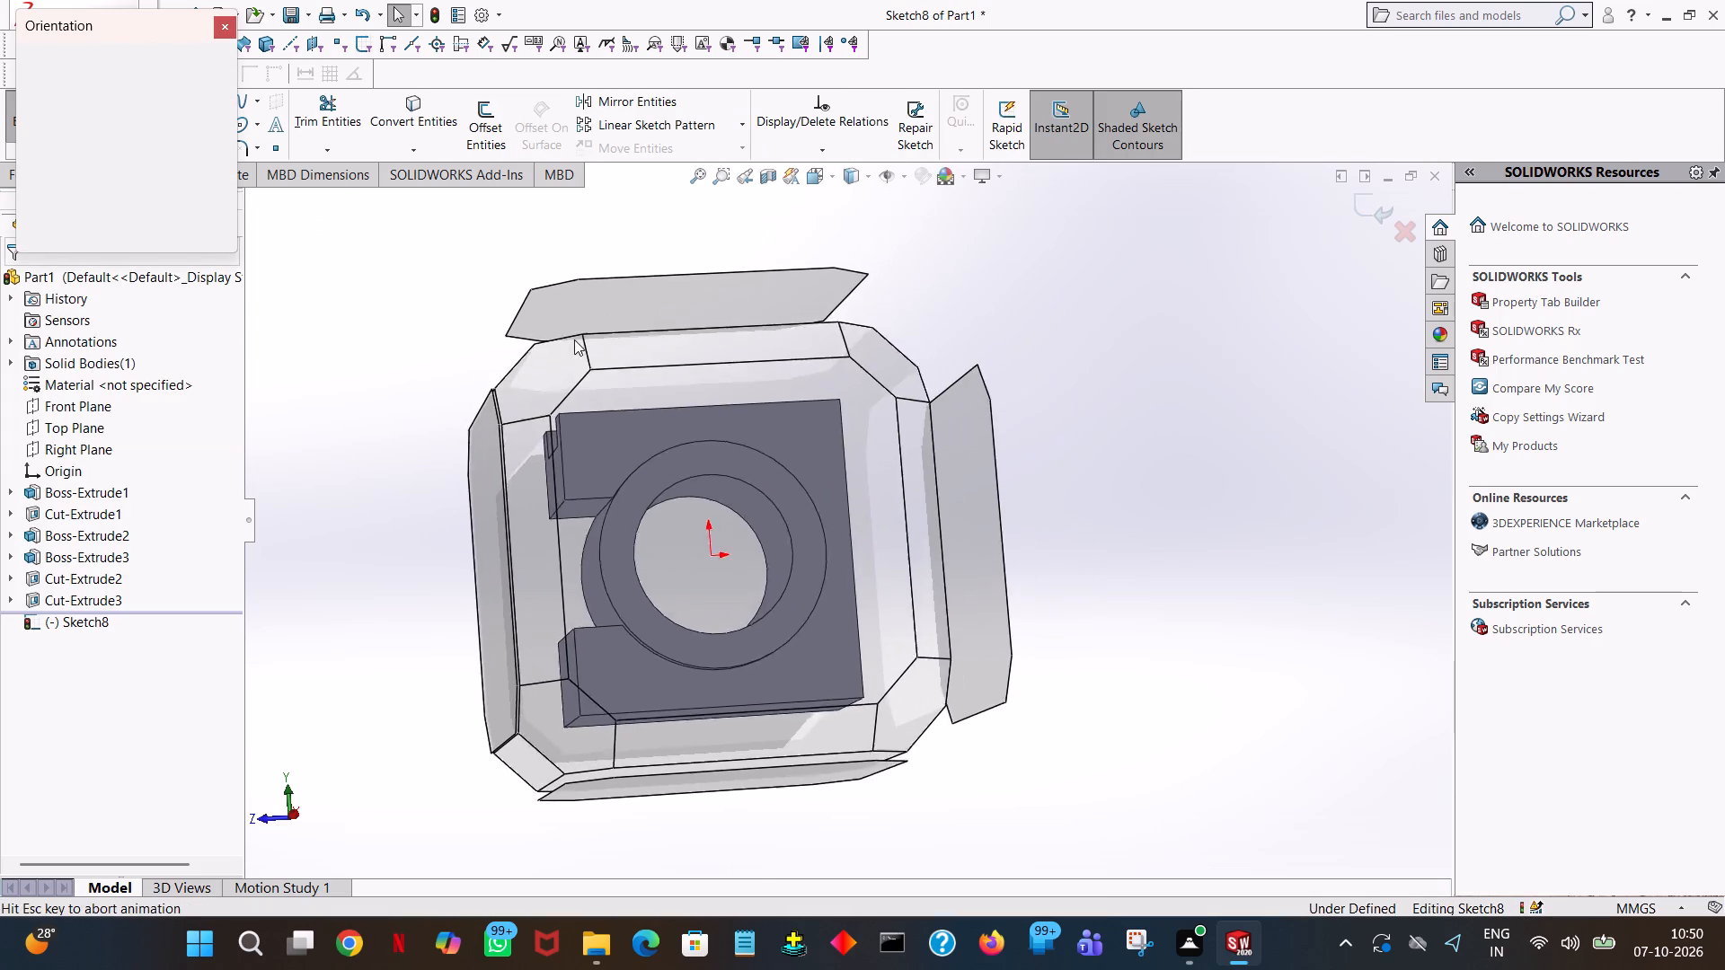
{"action": "left_click", "coordinate": [225, 143]}
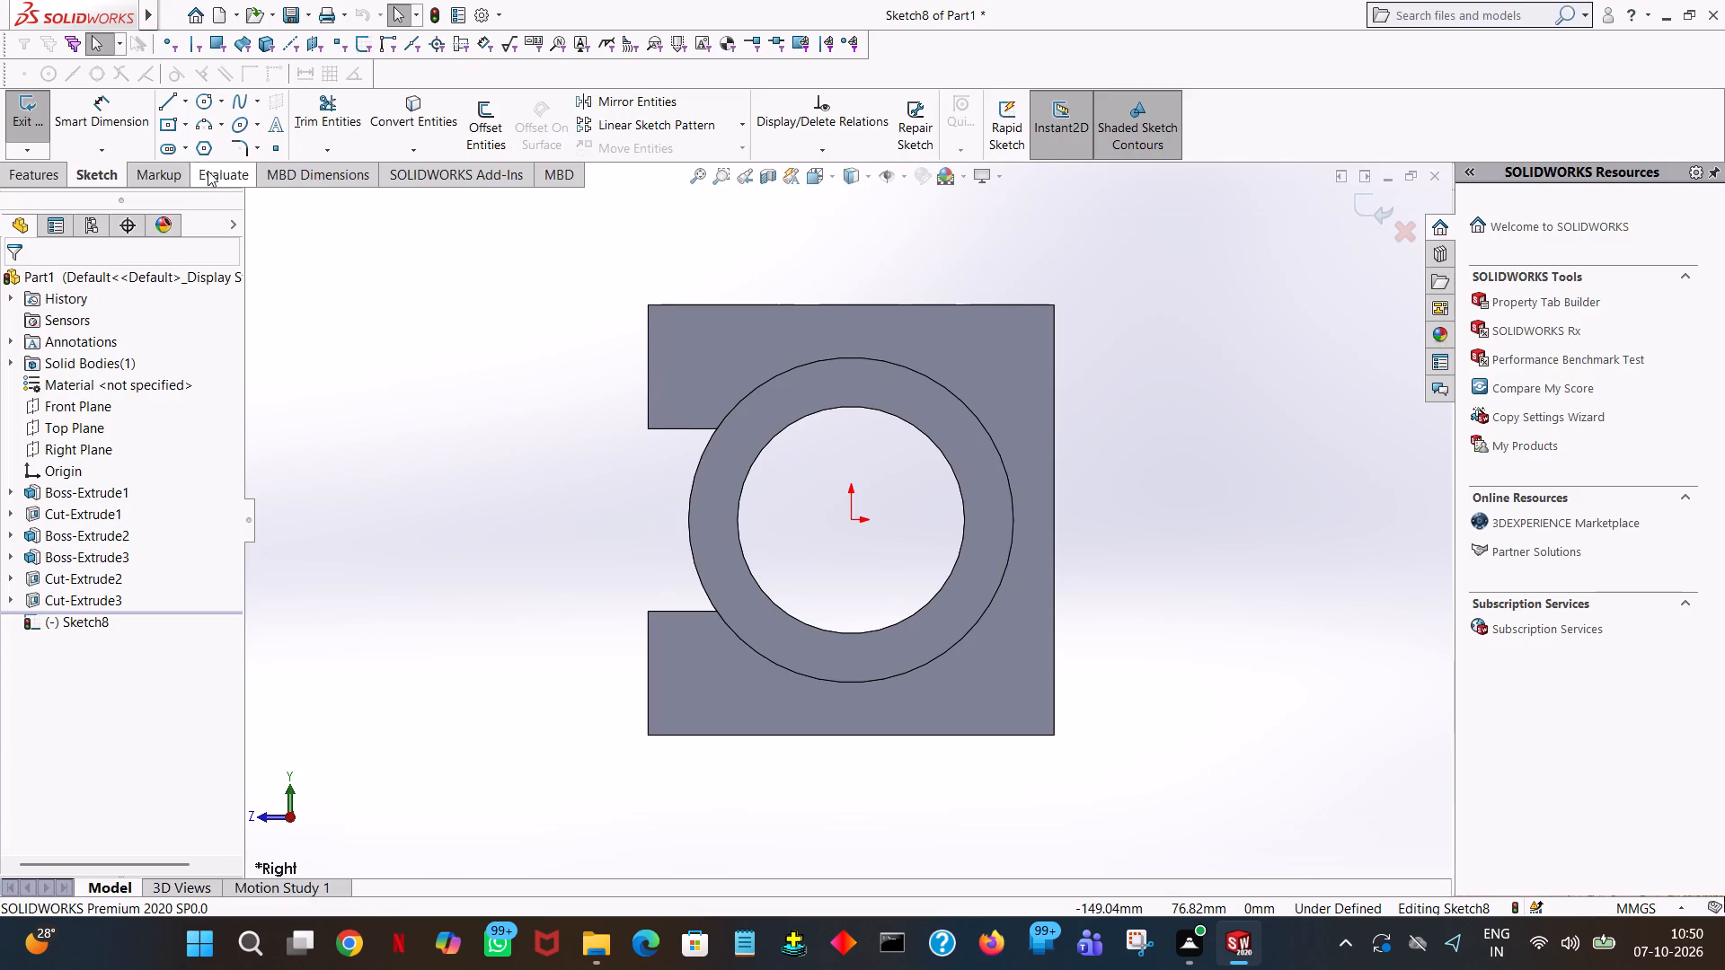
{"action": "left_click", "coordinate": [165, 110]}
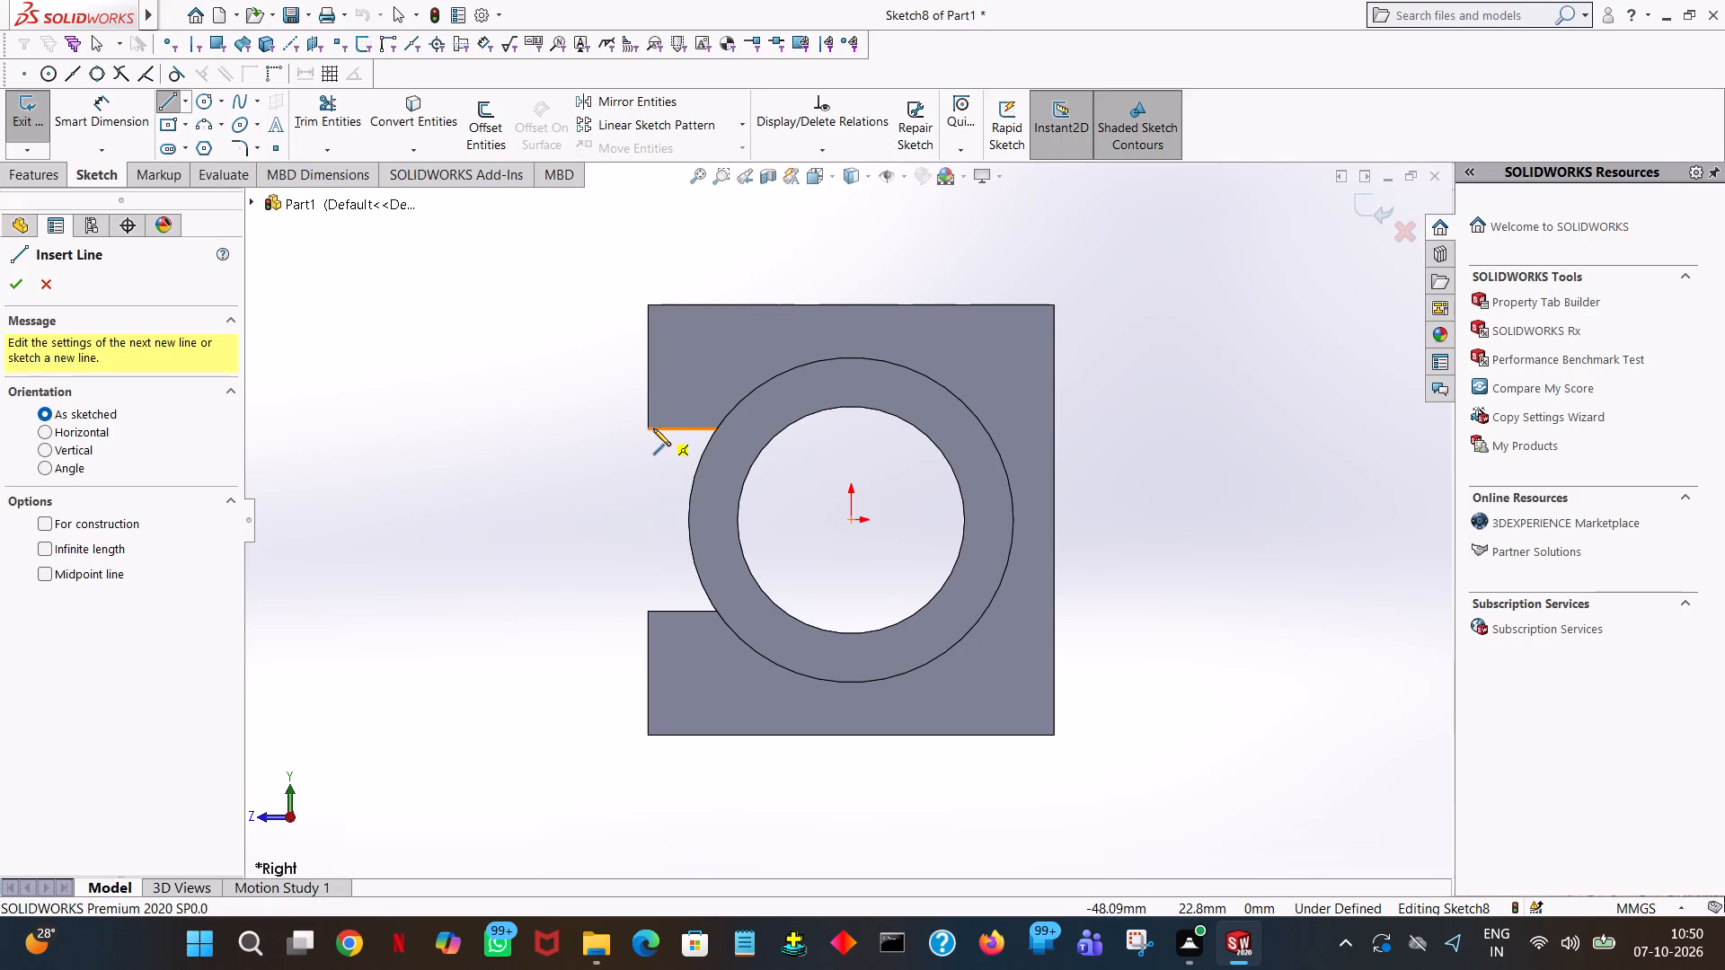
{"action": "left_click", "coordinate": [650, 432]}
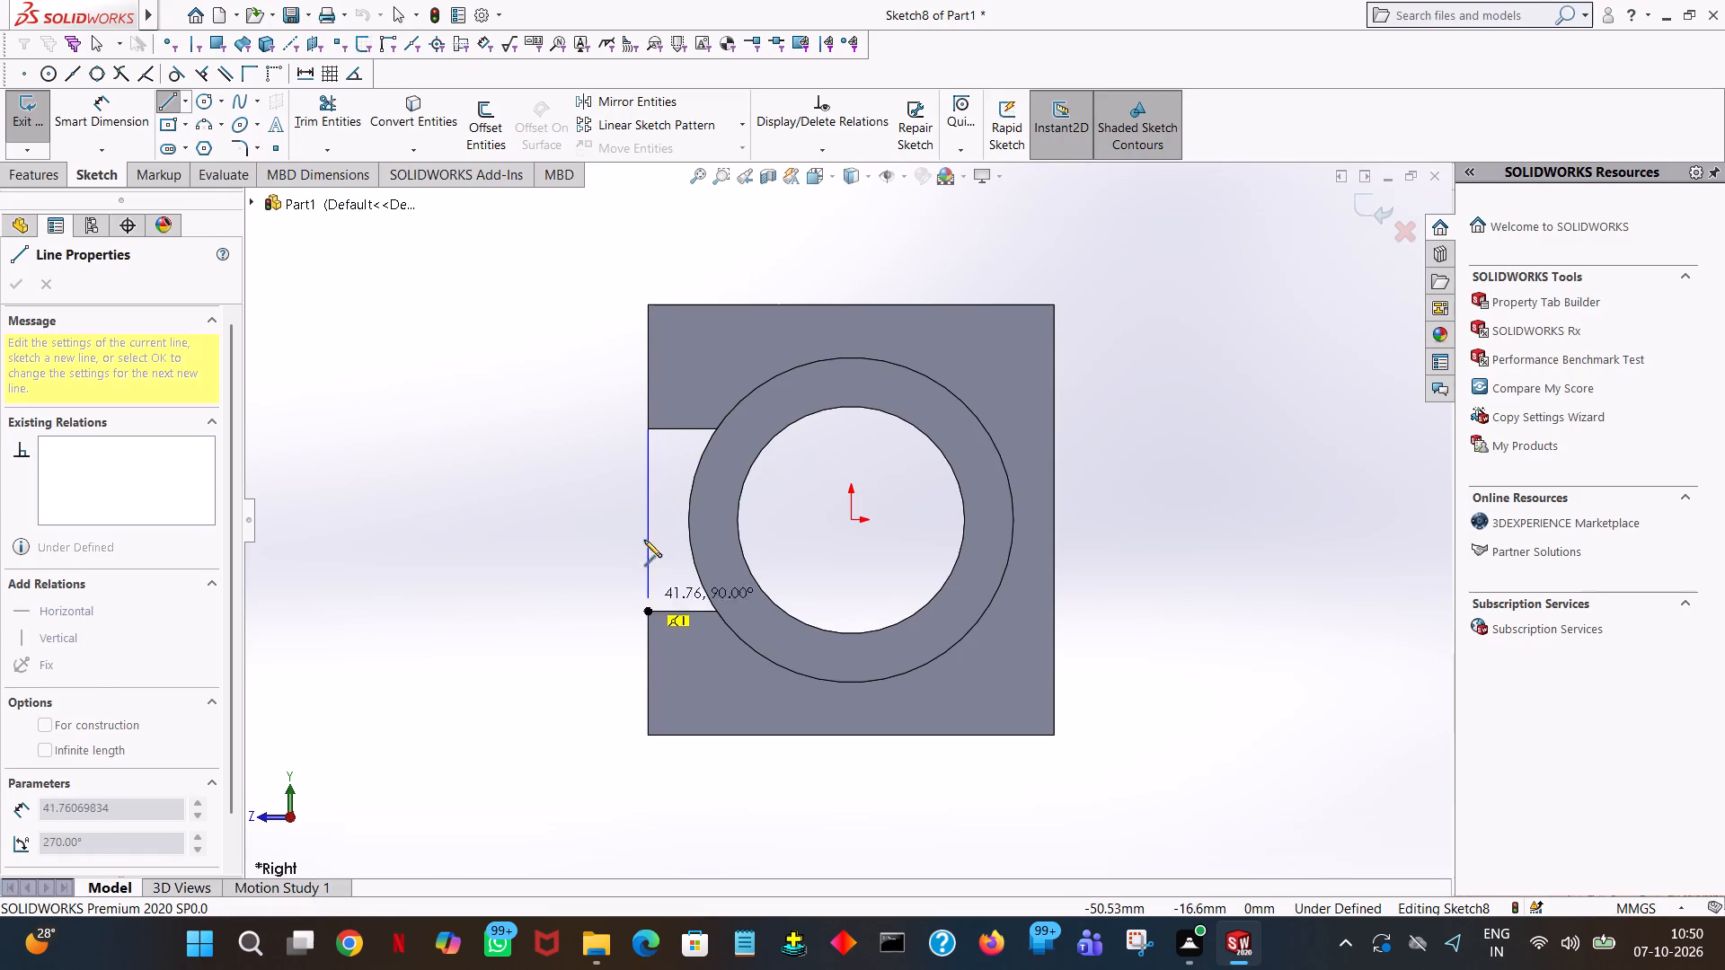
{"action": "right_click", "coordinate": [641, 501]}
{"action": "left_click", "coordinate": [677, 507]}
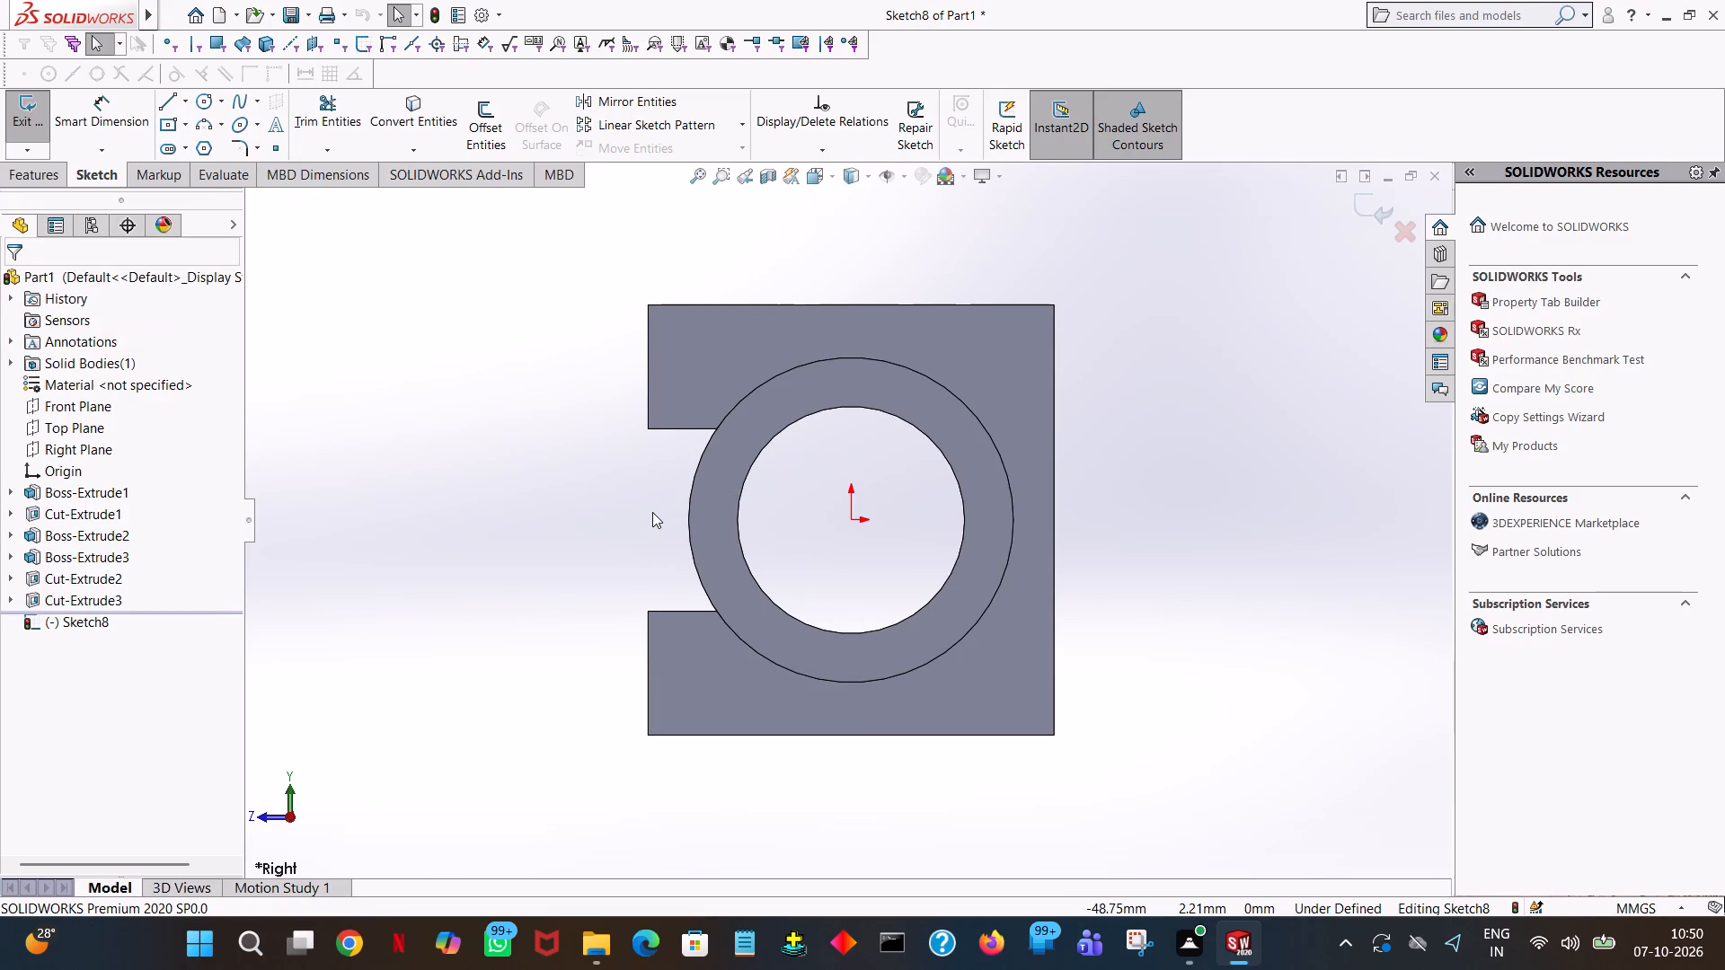
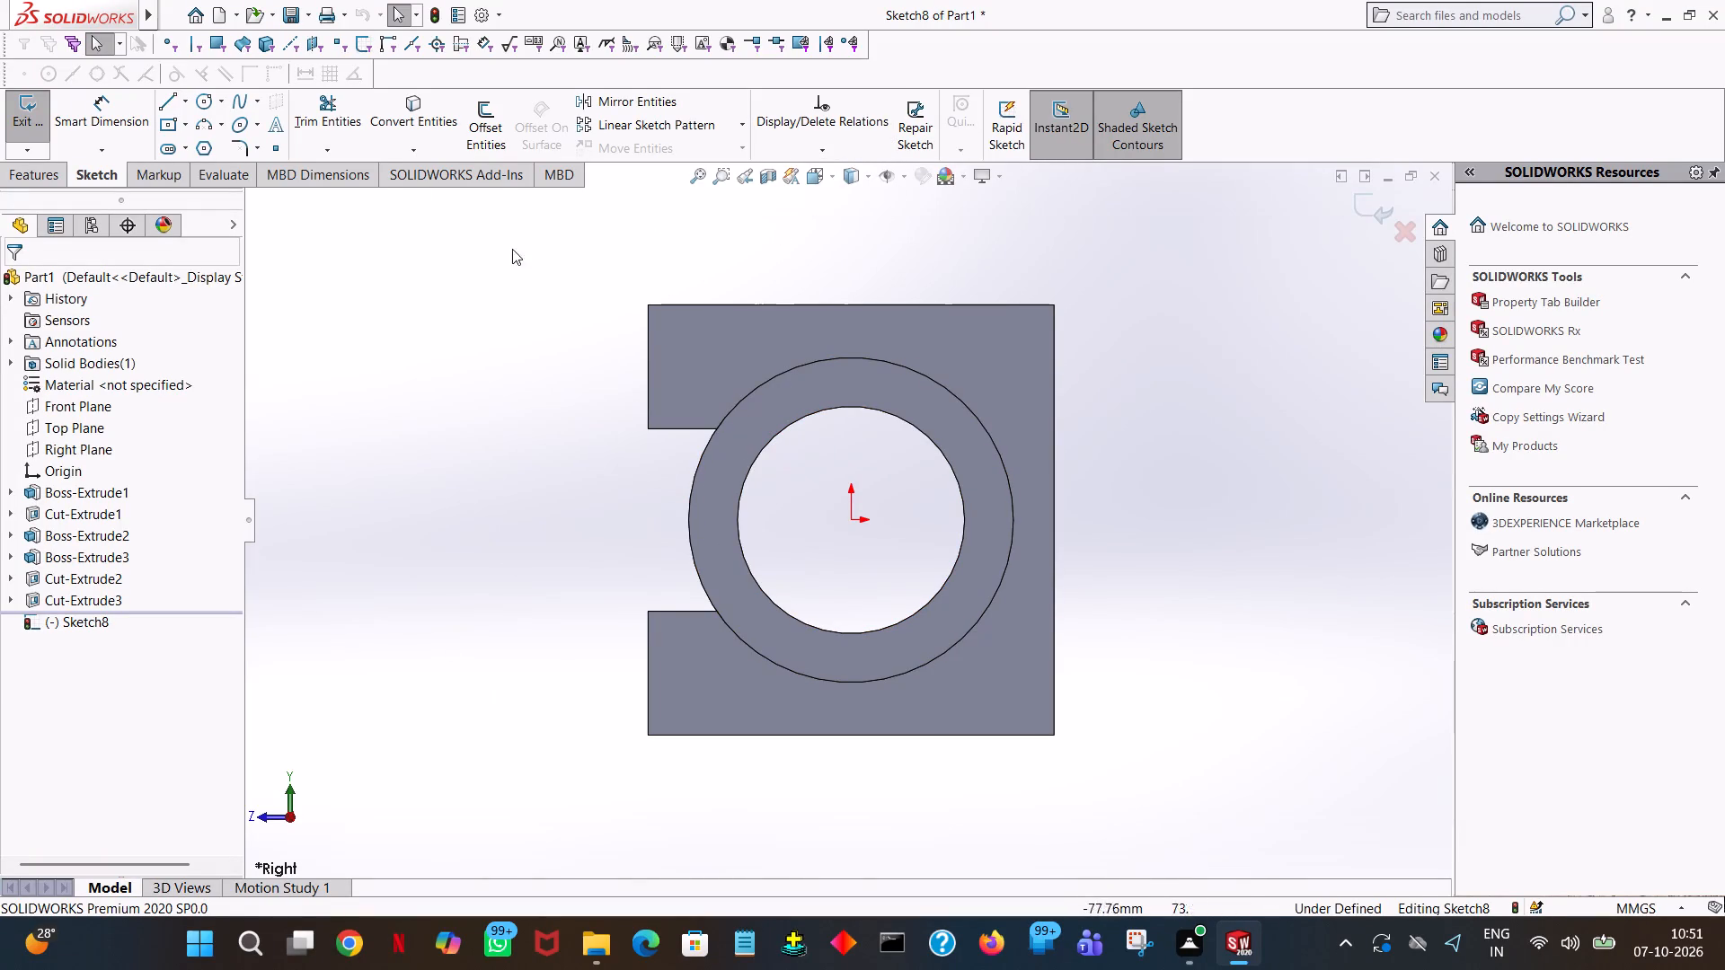
Exit the empty sketch on the block's flat face around the circular boss.
{"action": "middle_click_drag", "start_coordinate": [806, 392], "coordinate": [832, 485]}
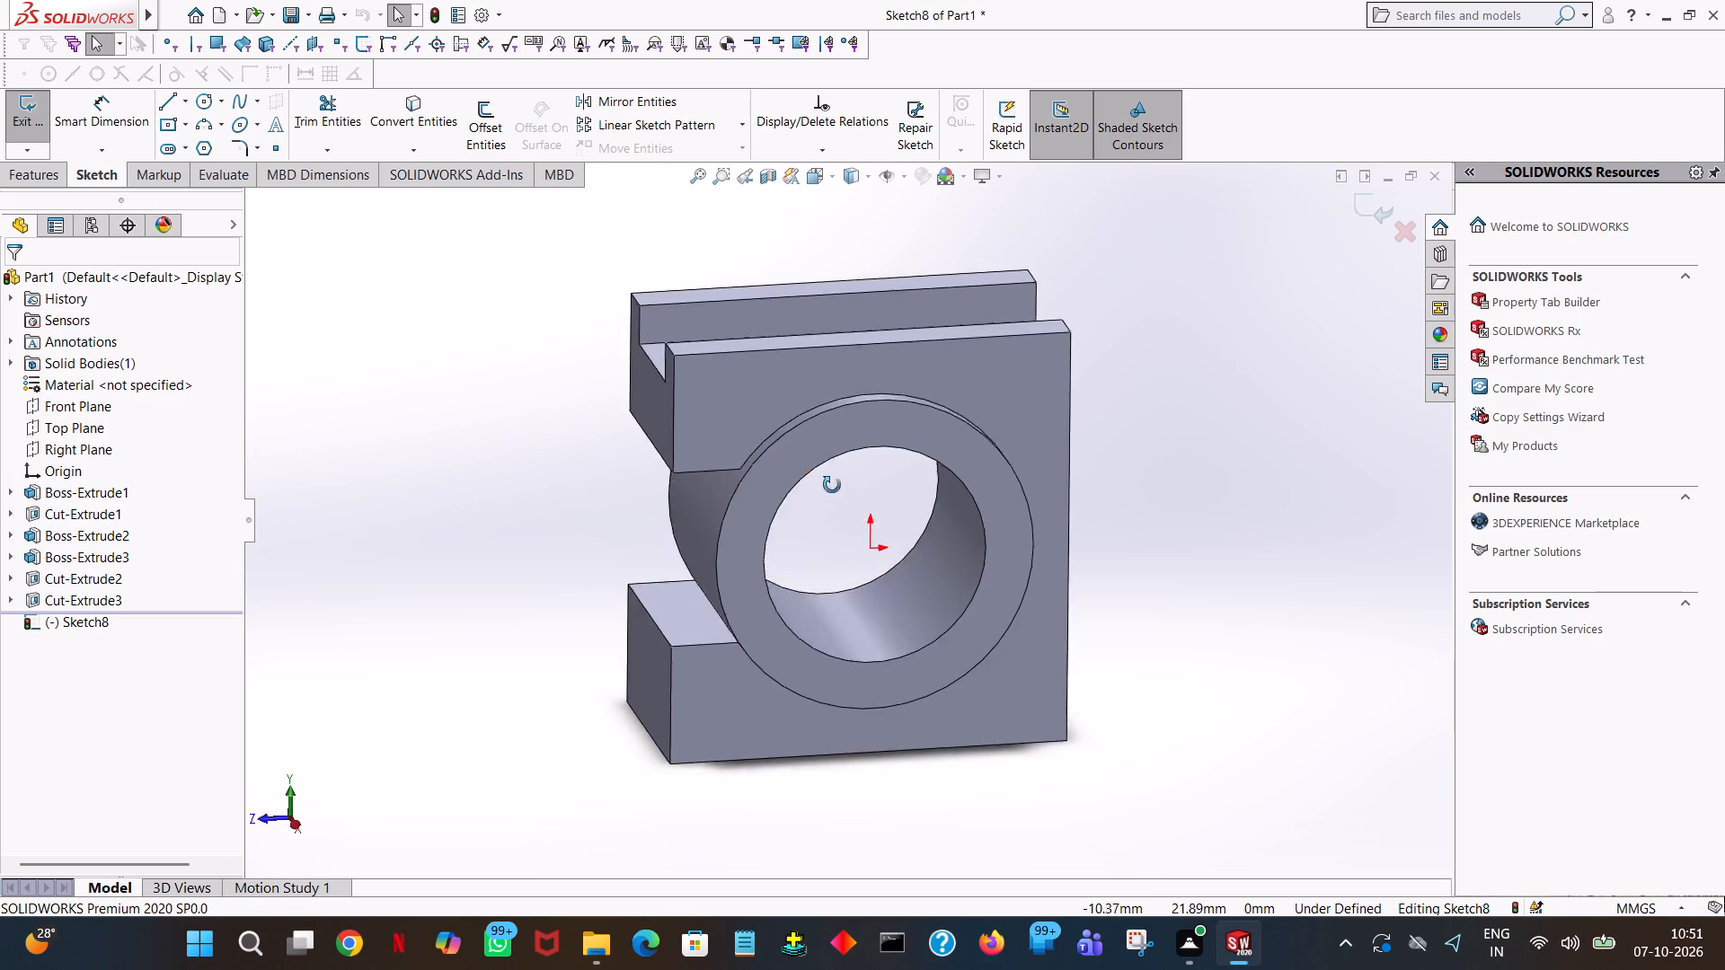
{"action": "middle_click_drag", "start_coordinate": [832, 485], "coordinate": [845, 547]}
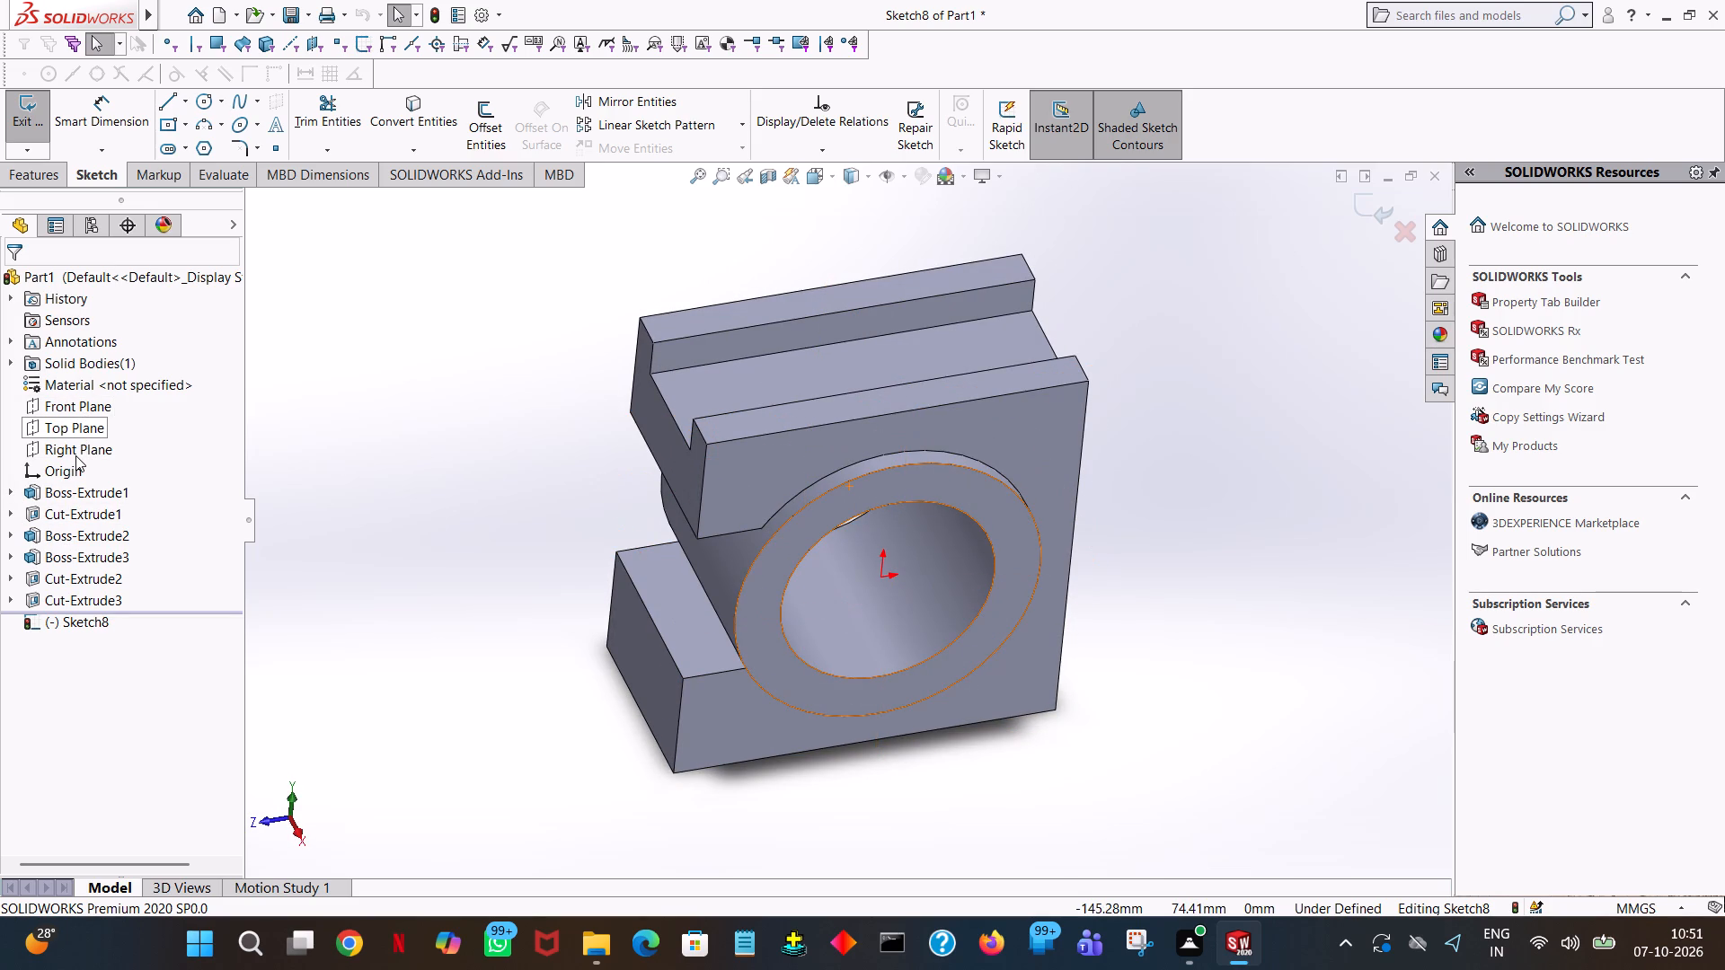
{"action": "left_click", "coordinate": [75, 455]}
{"action": "middle_click_drag", "start_coordinate": [413, 496], "coordinate": [482, 463]}
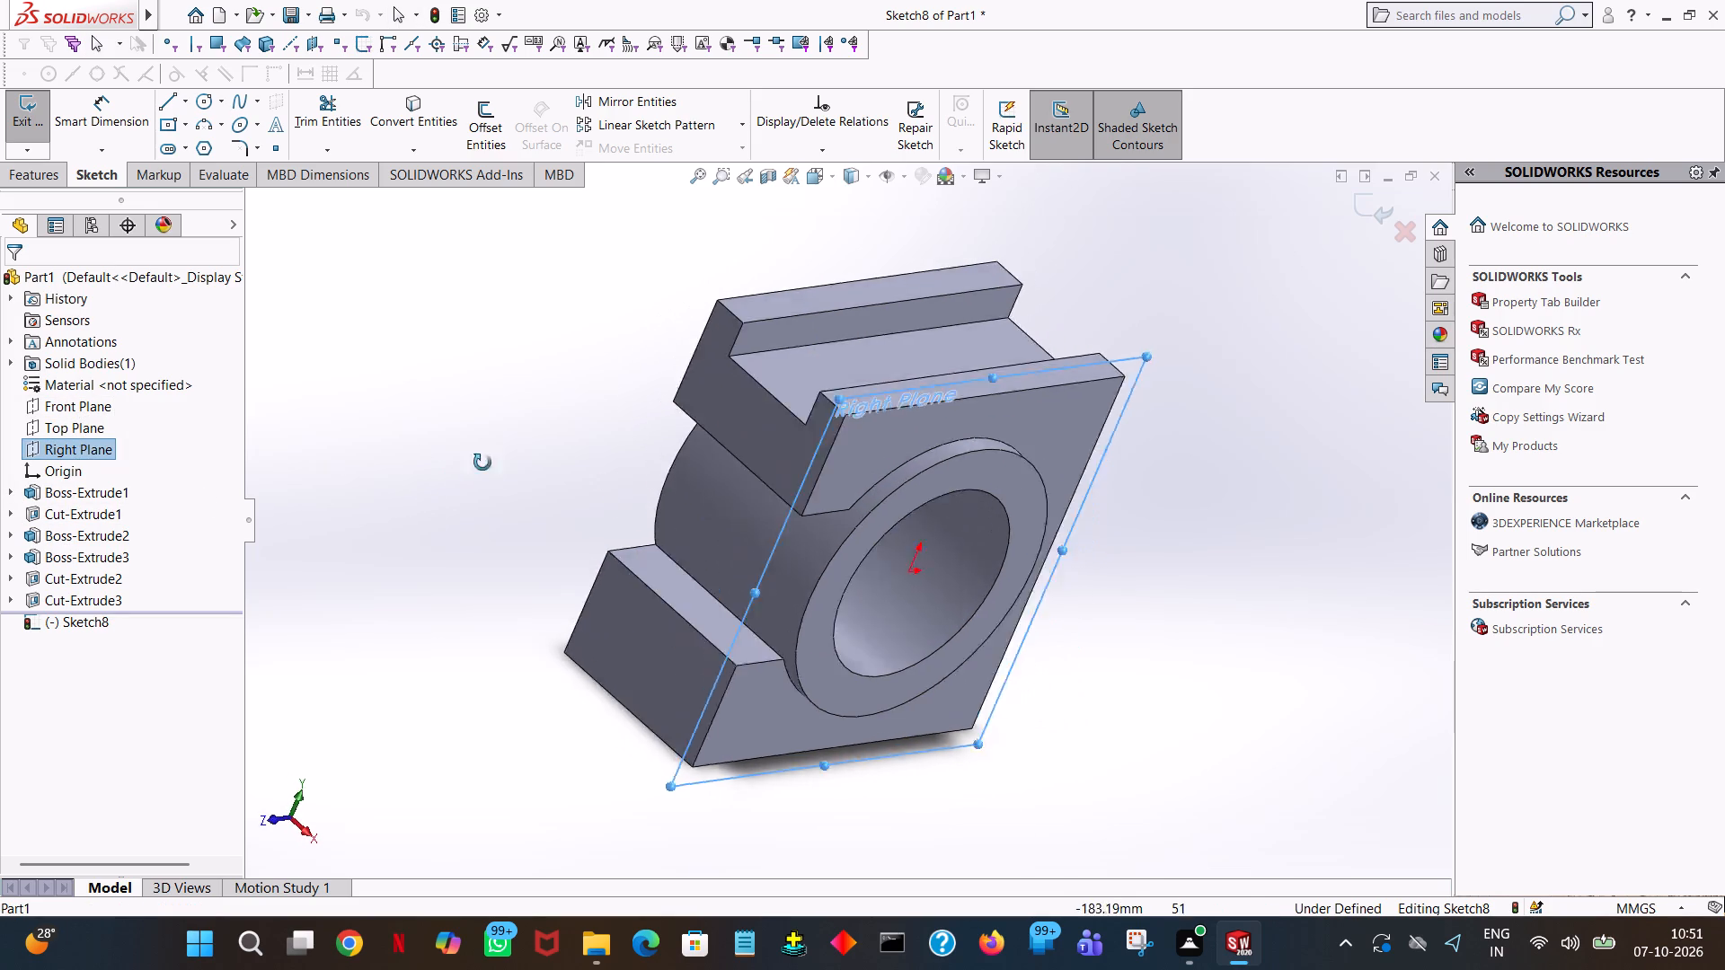
{"action": "middle_click_drag", "start_coordinate": [482, 463], "coordinate": [533, 498]}
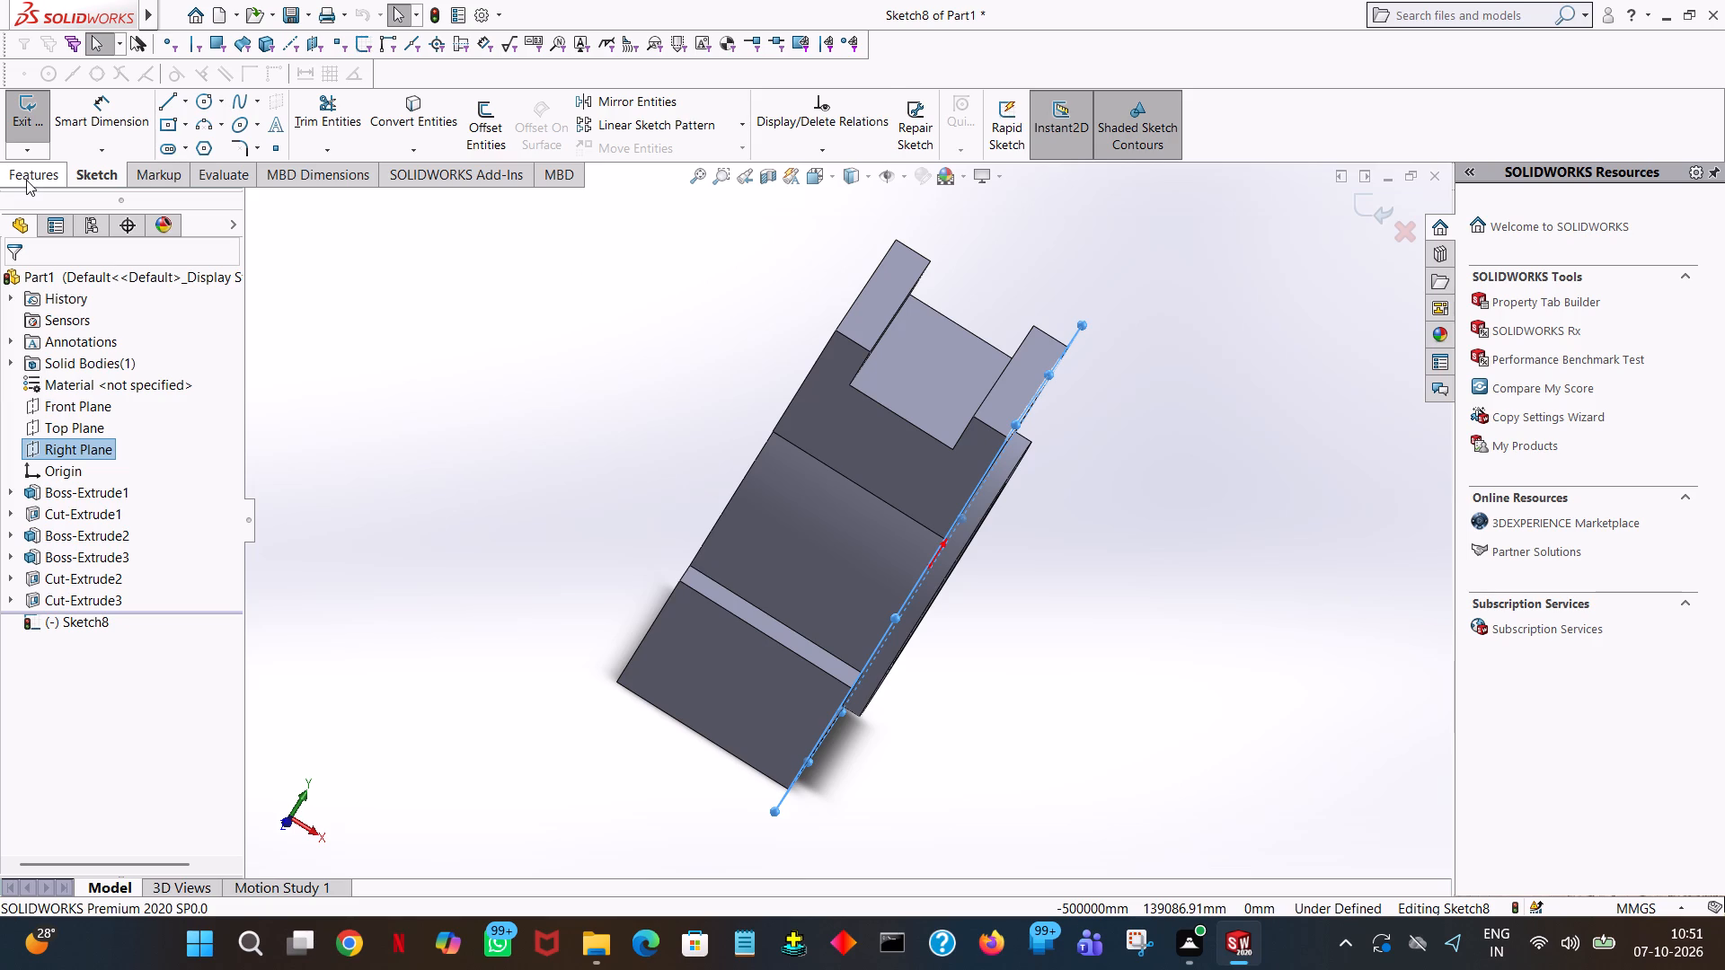
{"action": "left_click", "coordinate": [42, 128]}
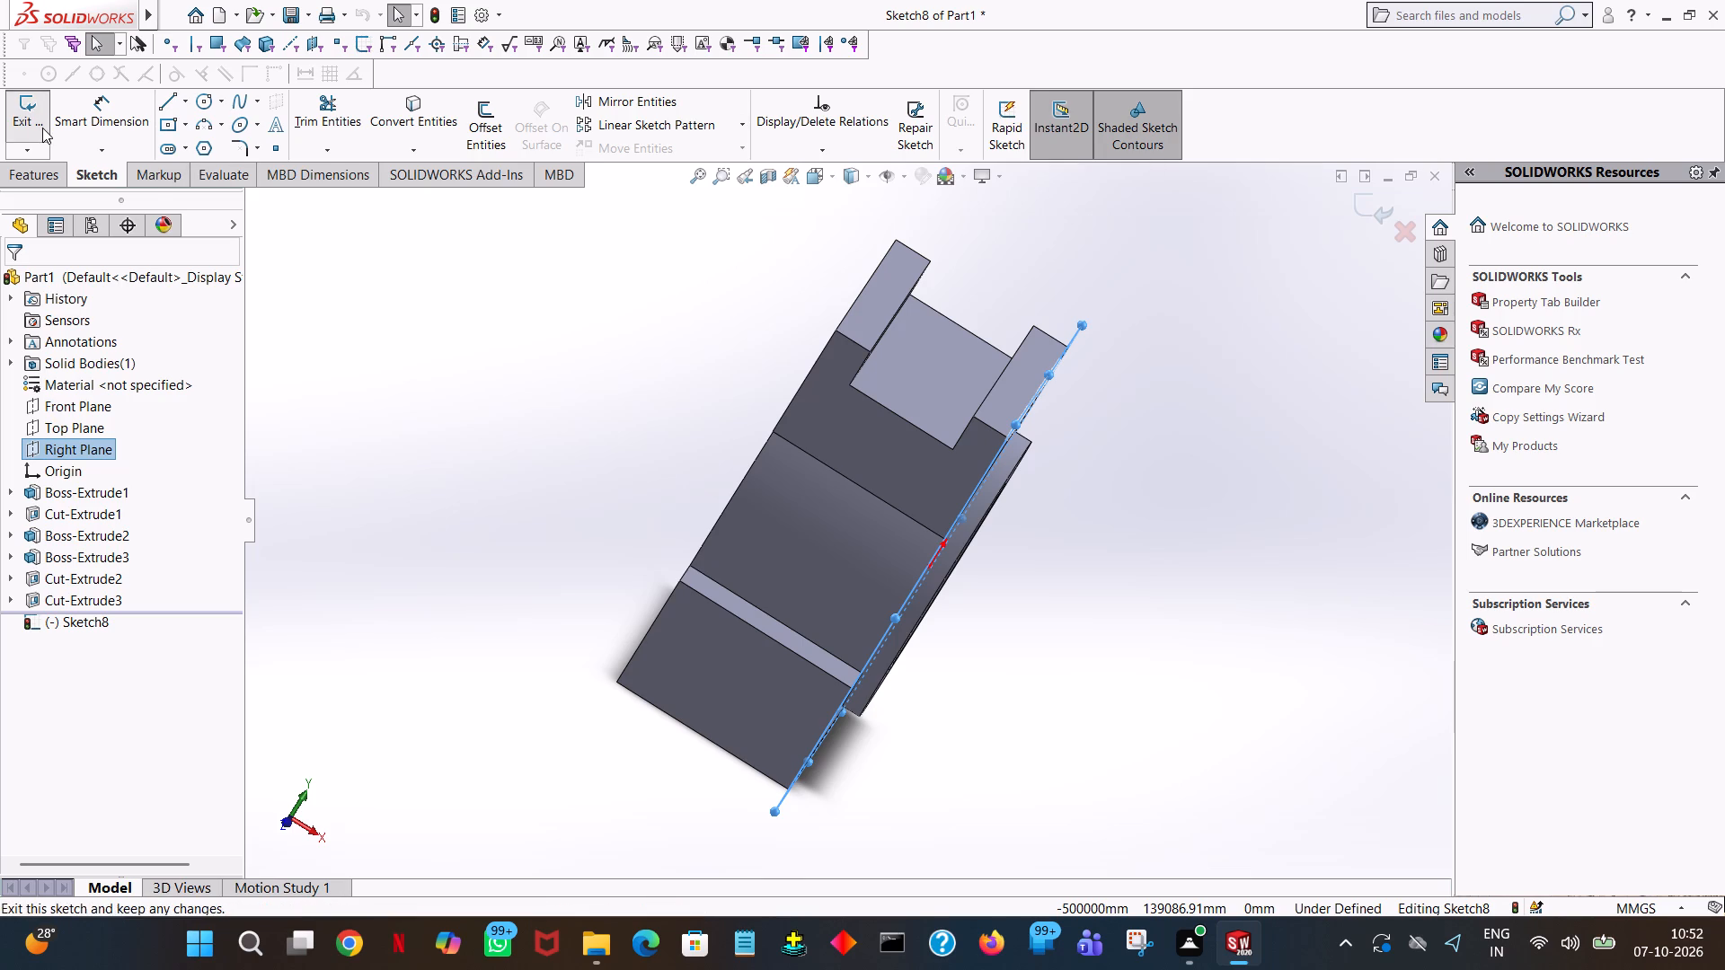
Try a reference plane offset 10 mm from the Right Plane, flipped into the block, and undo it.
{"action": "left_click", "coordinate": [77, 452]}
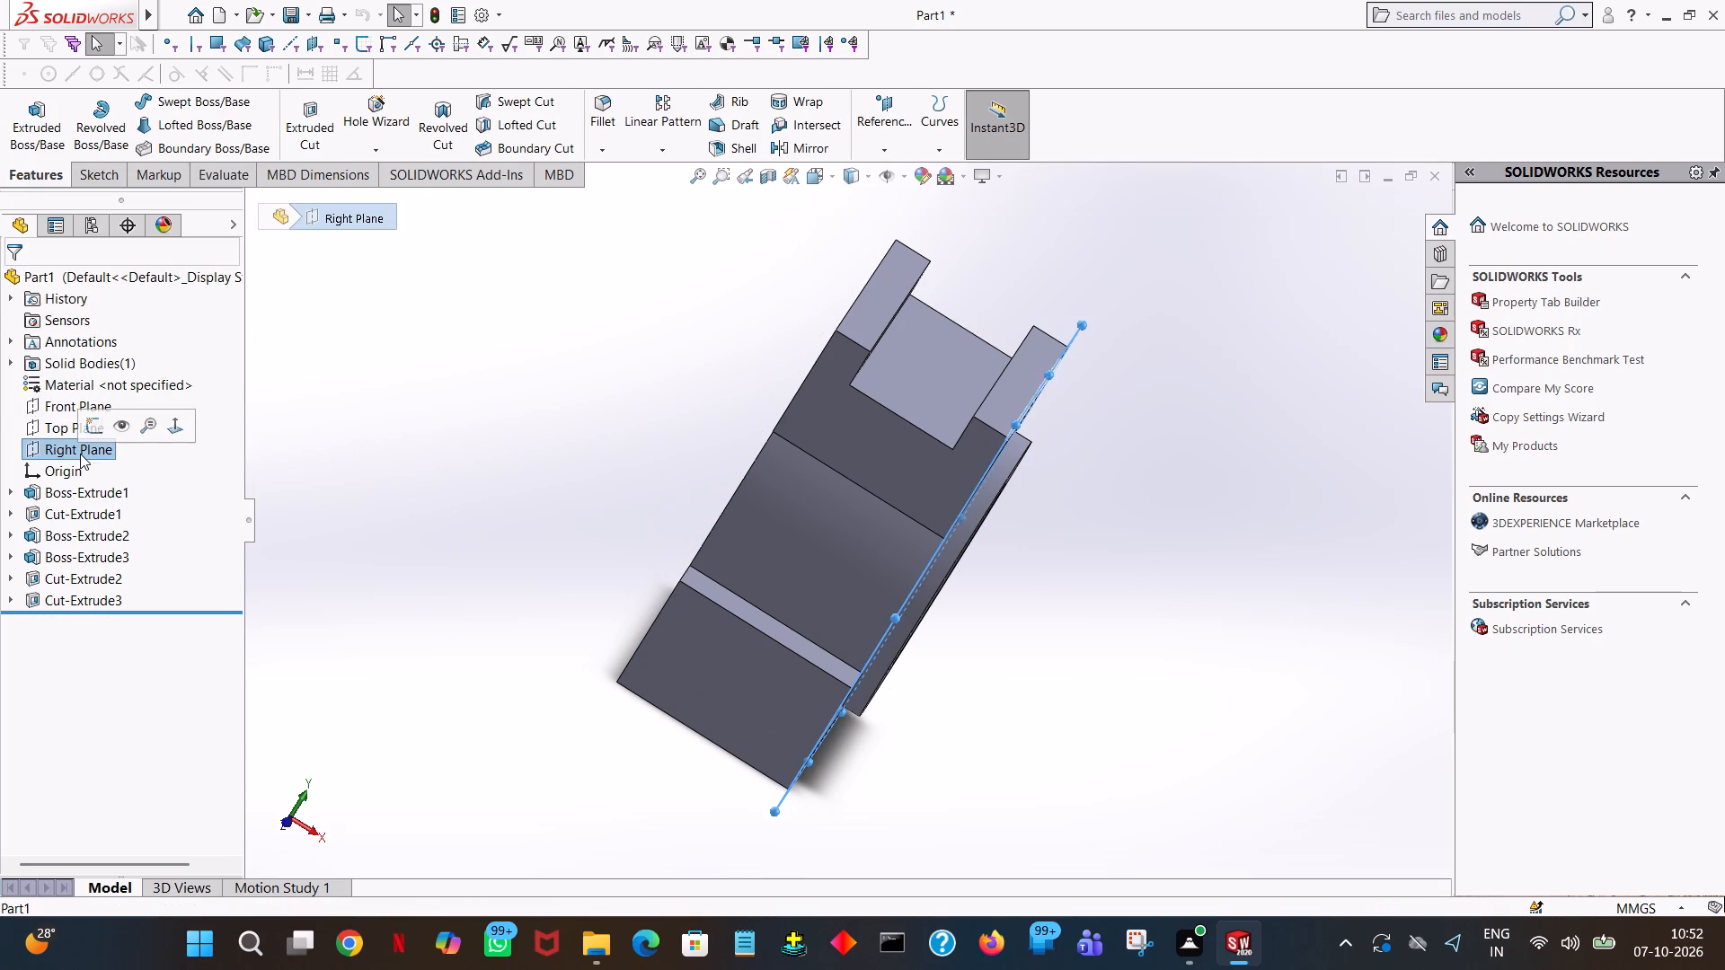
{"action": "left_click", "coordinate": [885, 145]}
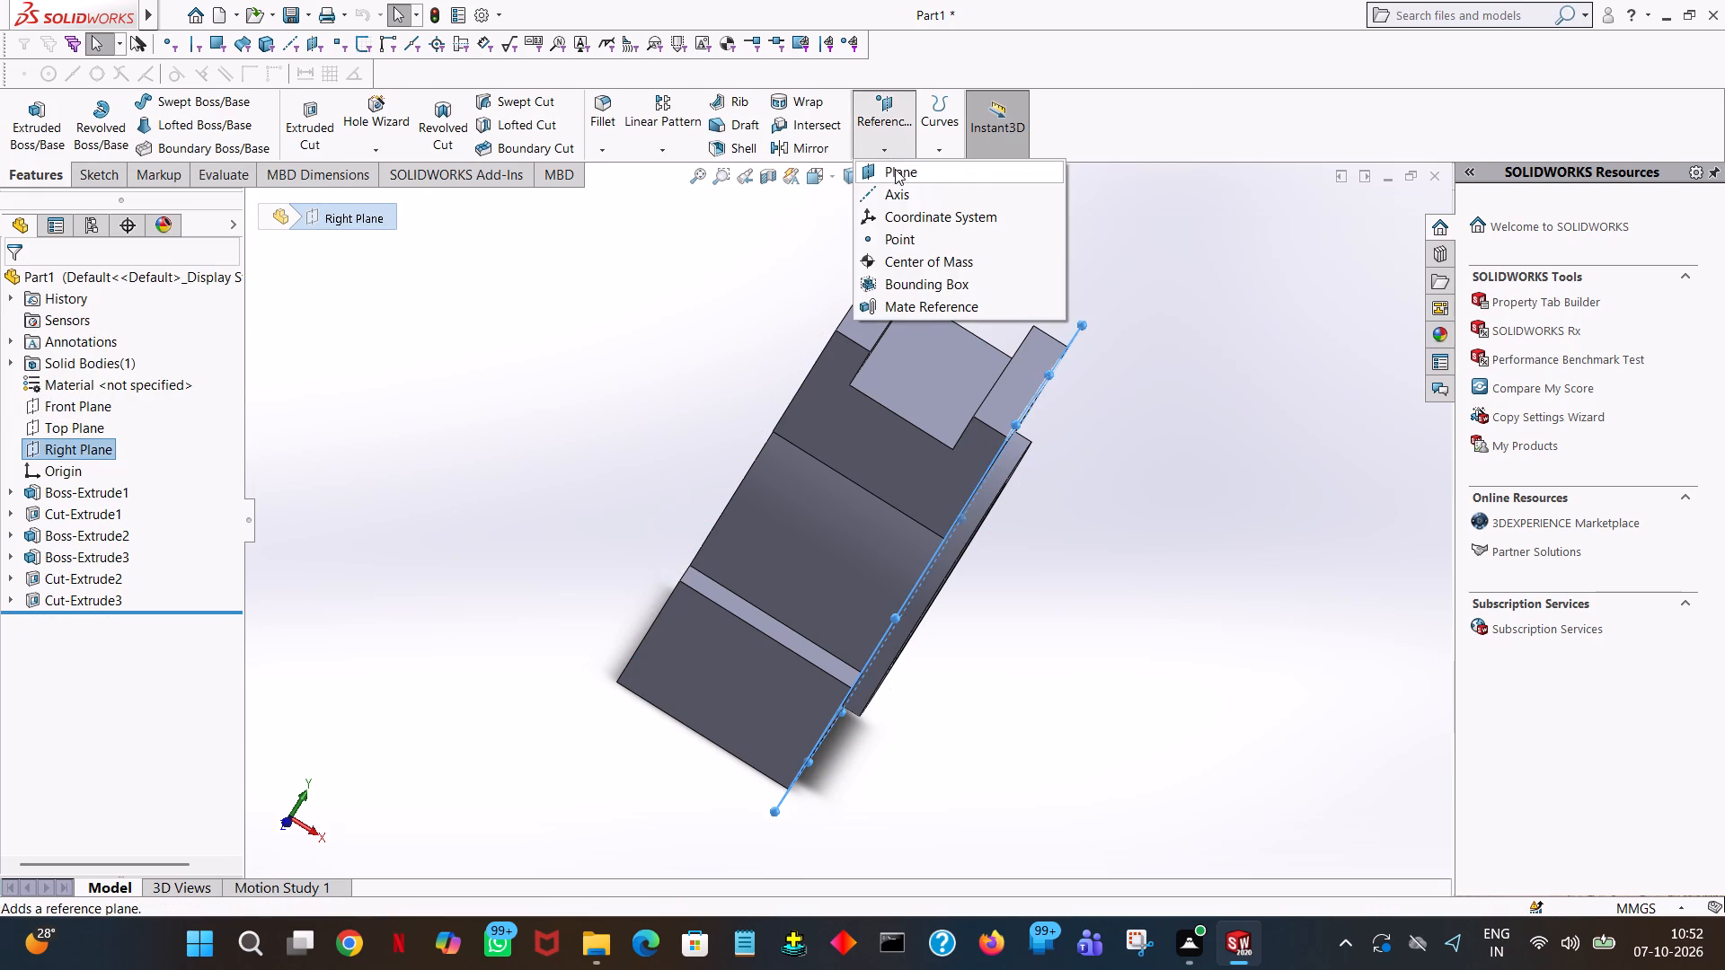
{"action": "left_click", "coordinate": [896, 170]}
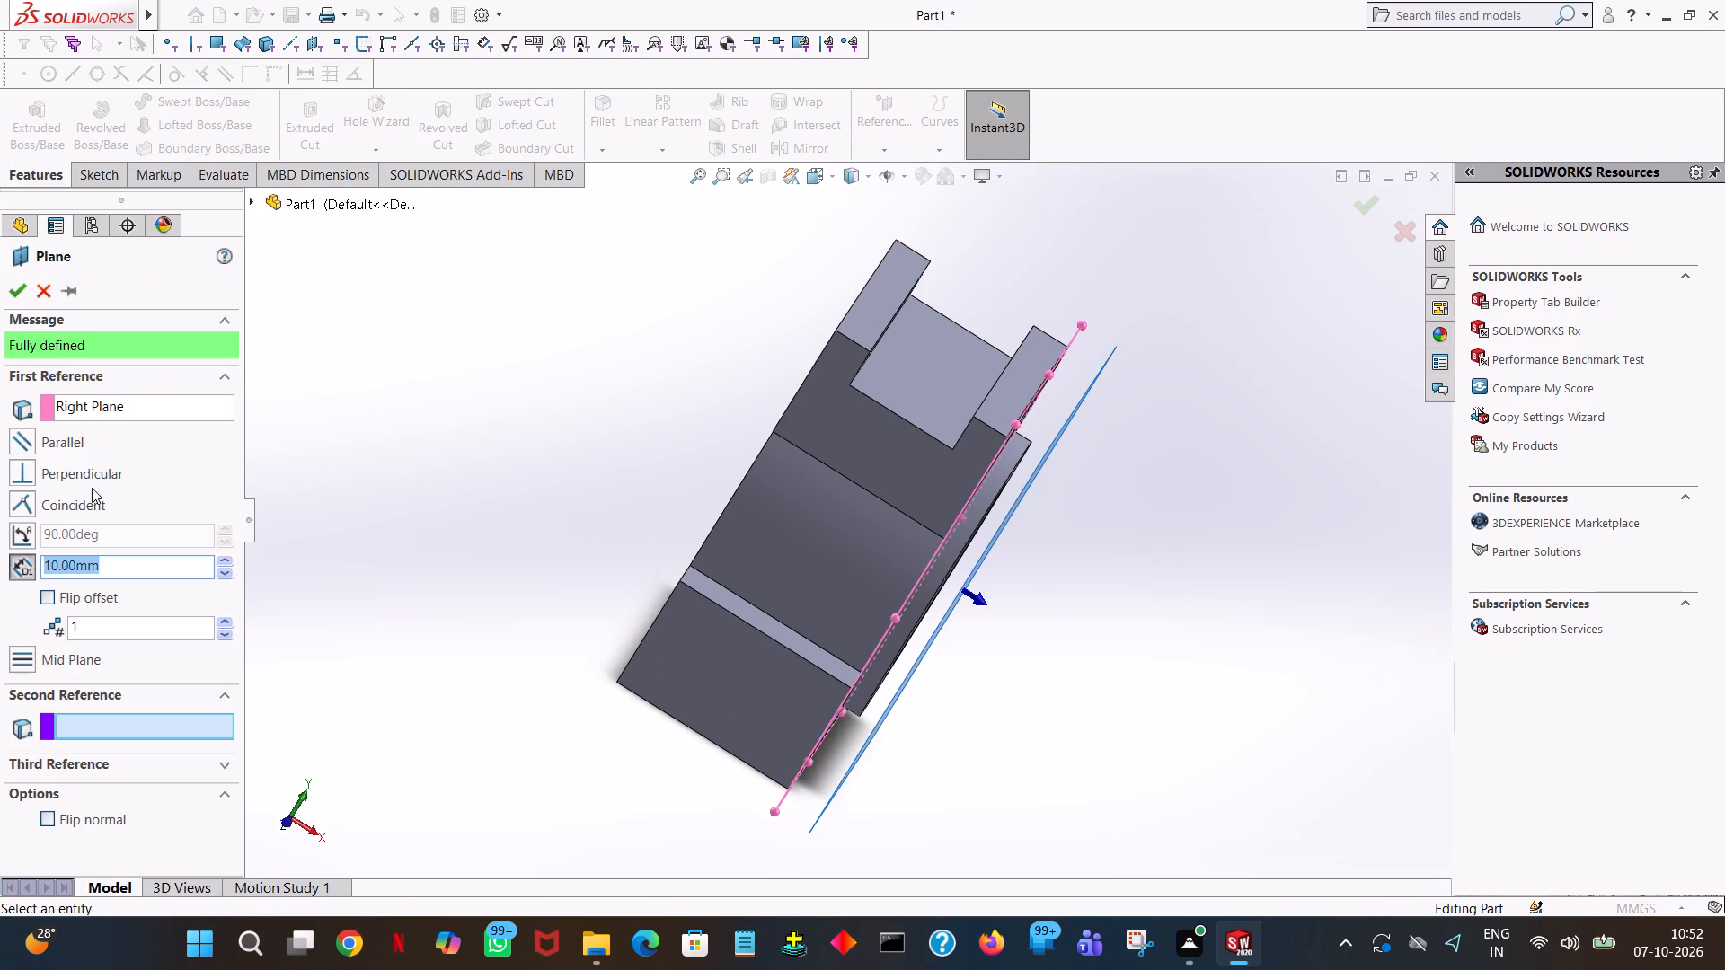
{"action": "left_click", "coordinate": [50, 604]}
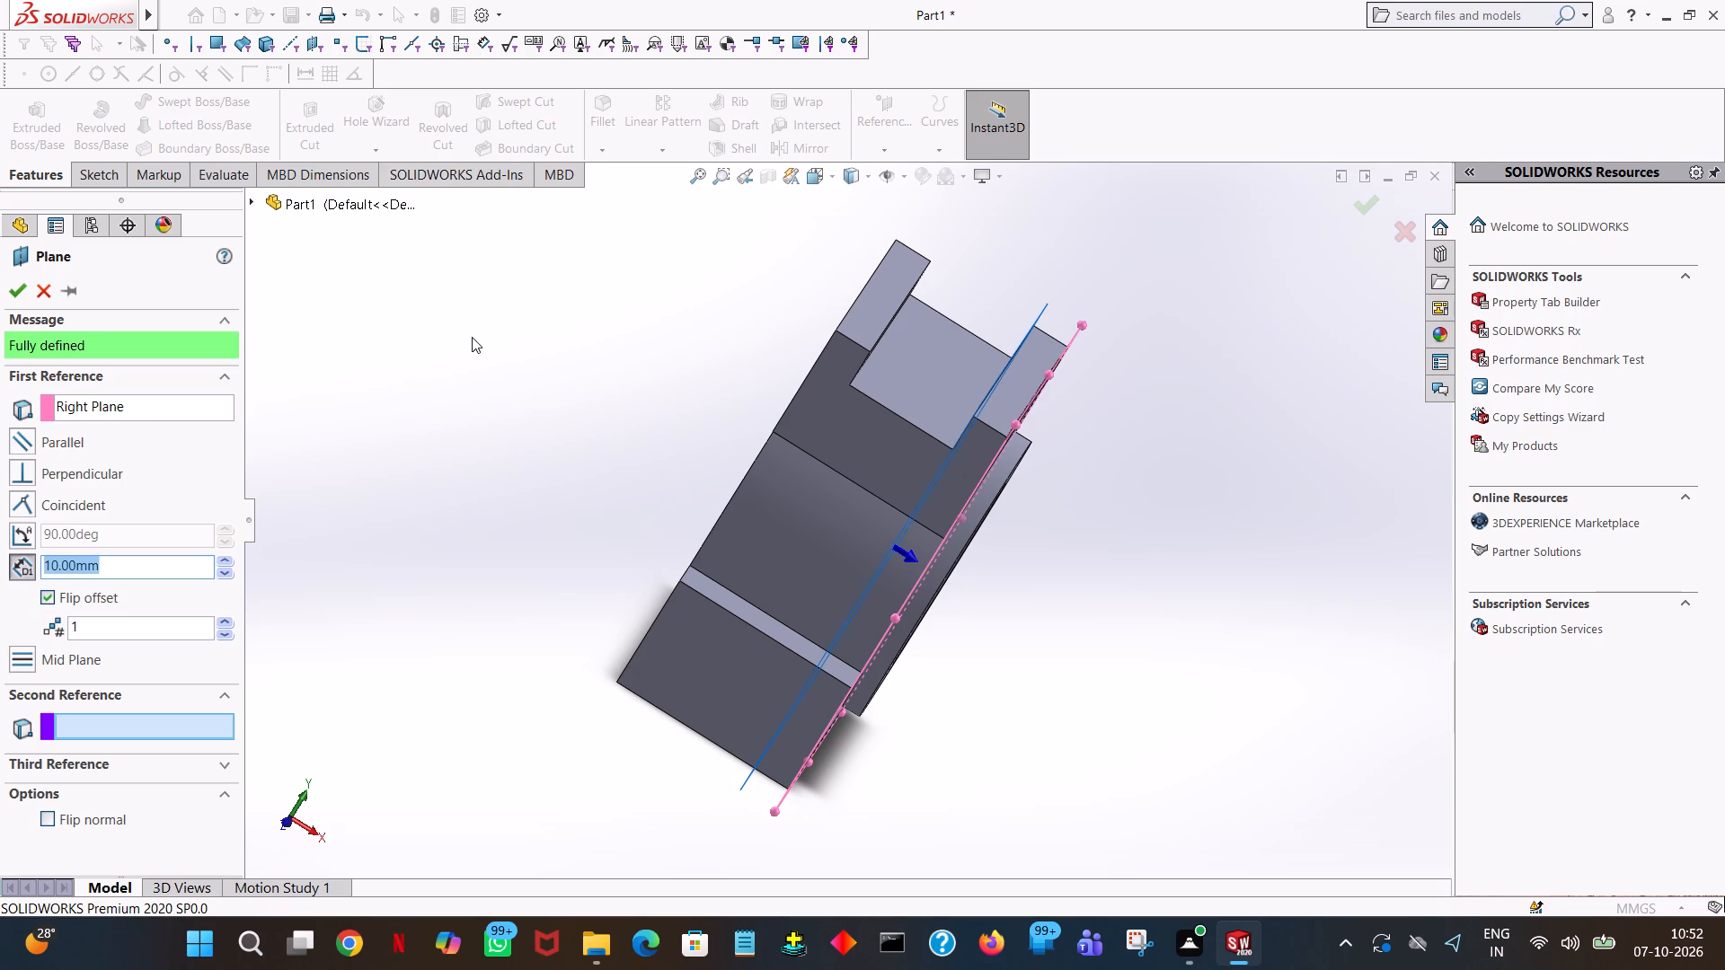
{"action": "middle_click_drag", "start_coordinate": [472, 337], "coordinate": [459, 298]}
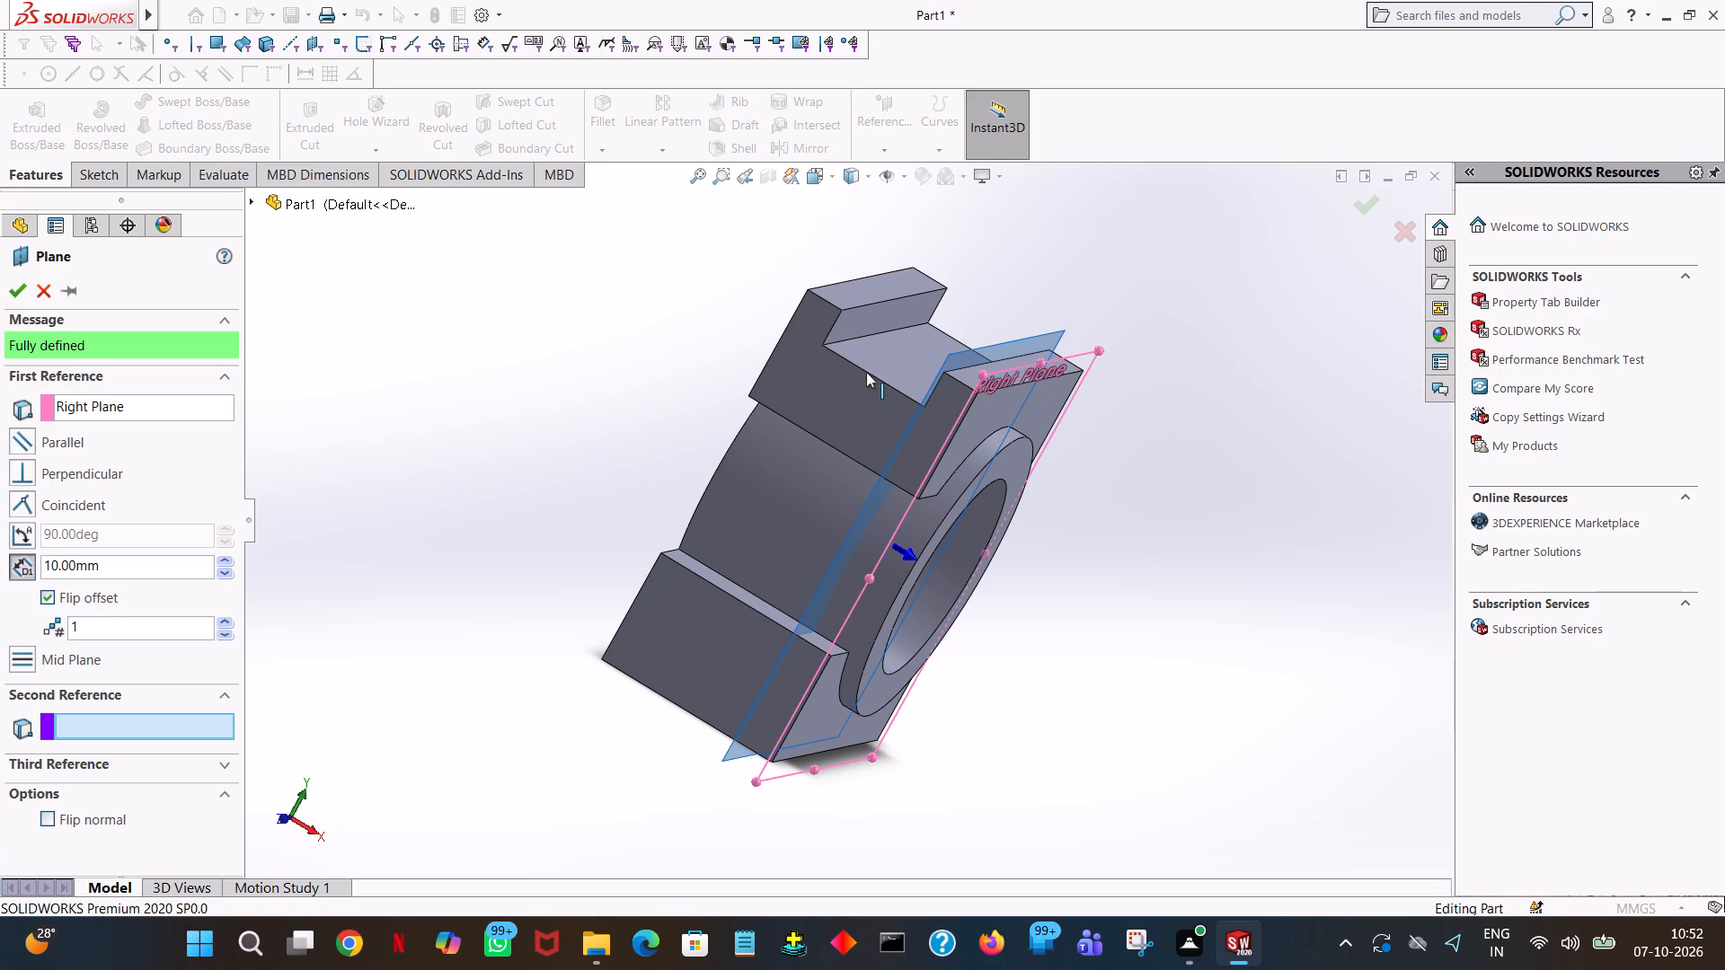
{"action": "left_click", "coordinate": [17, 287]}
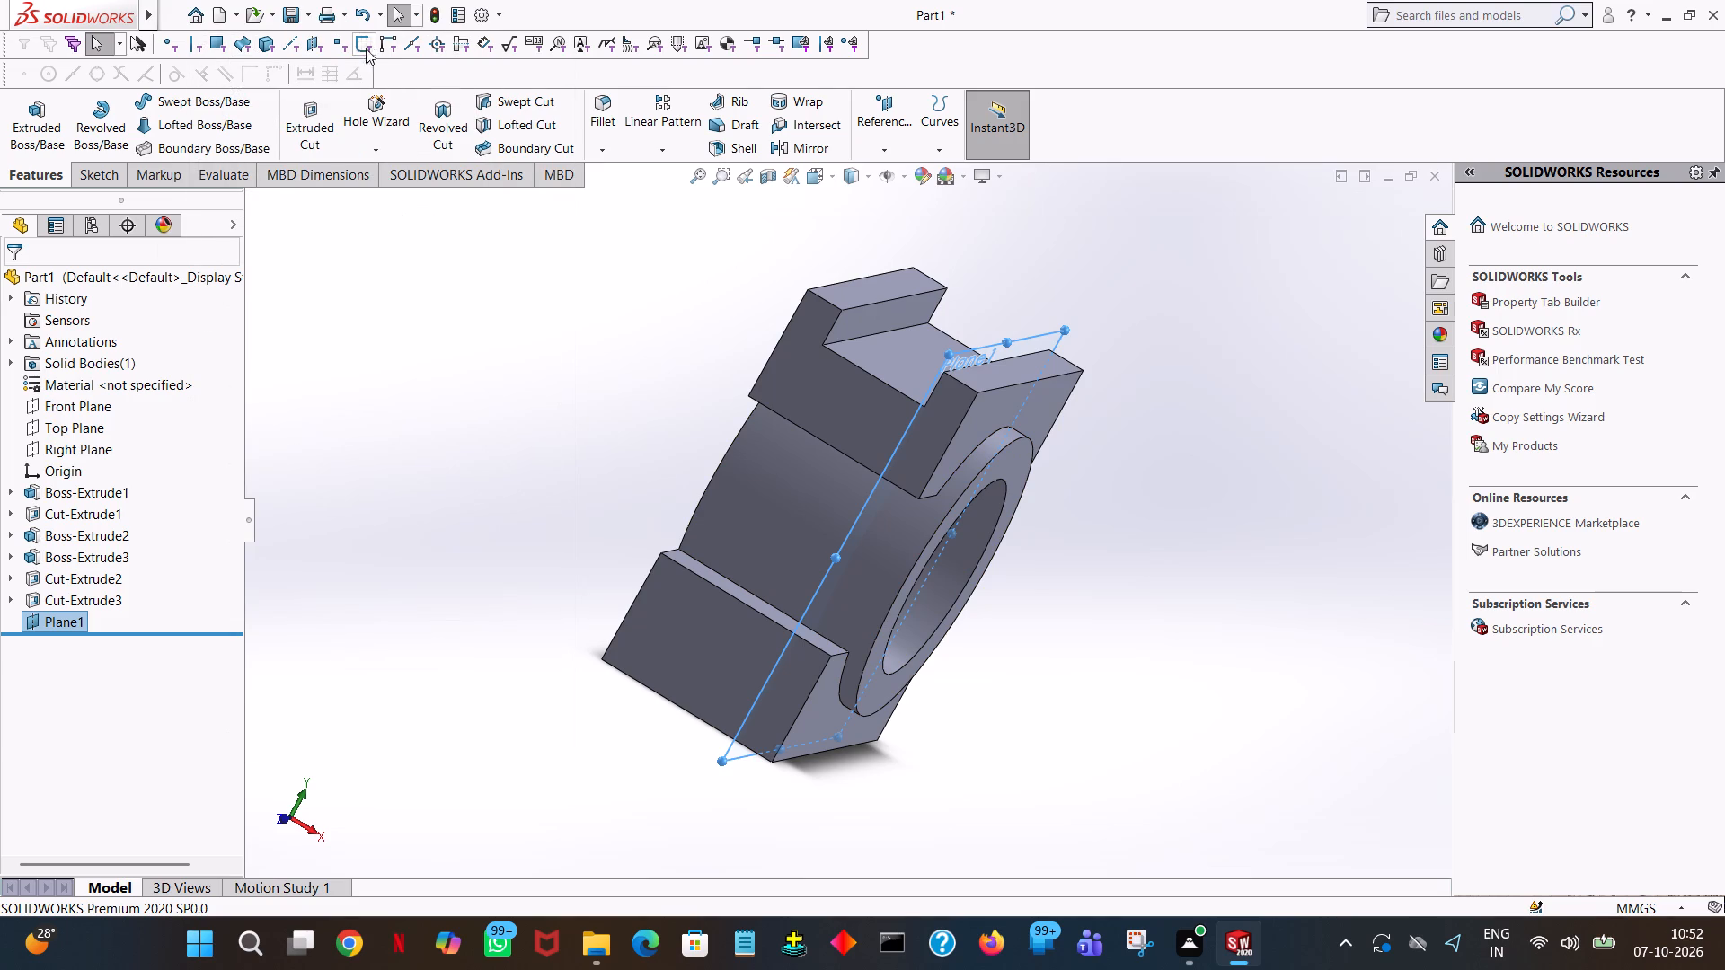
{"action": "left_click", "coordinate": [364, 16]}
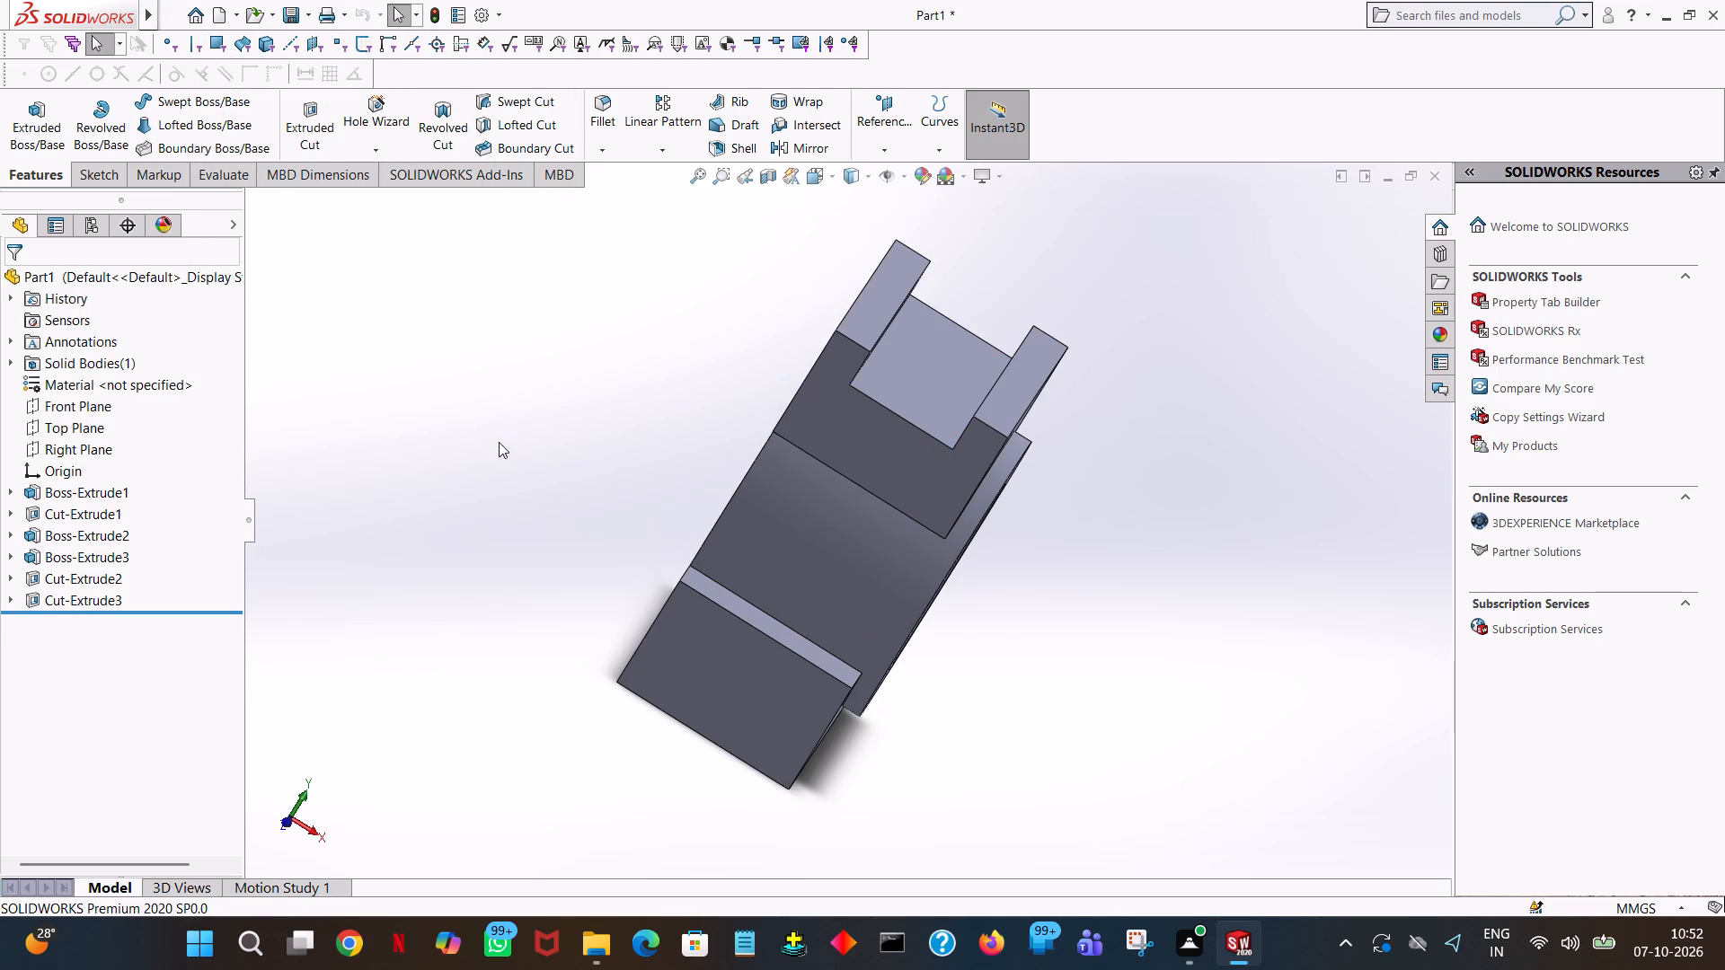
Create a reference plane parallel to the Right Plane, offset 5 mm and flipped into the block.
{"action": "middle_click_drag", "start_coordinate": [499, 442], "coordinate": [453, 361]}
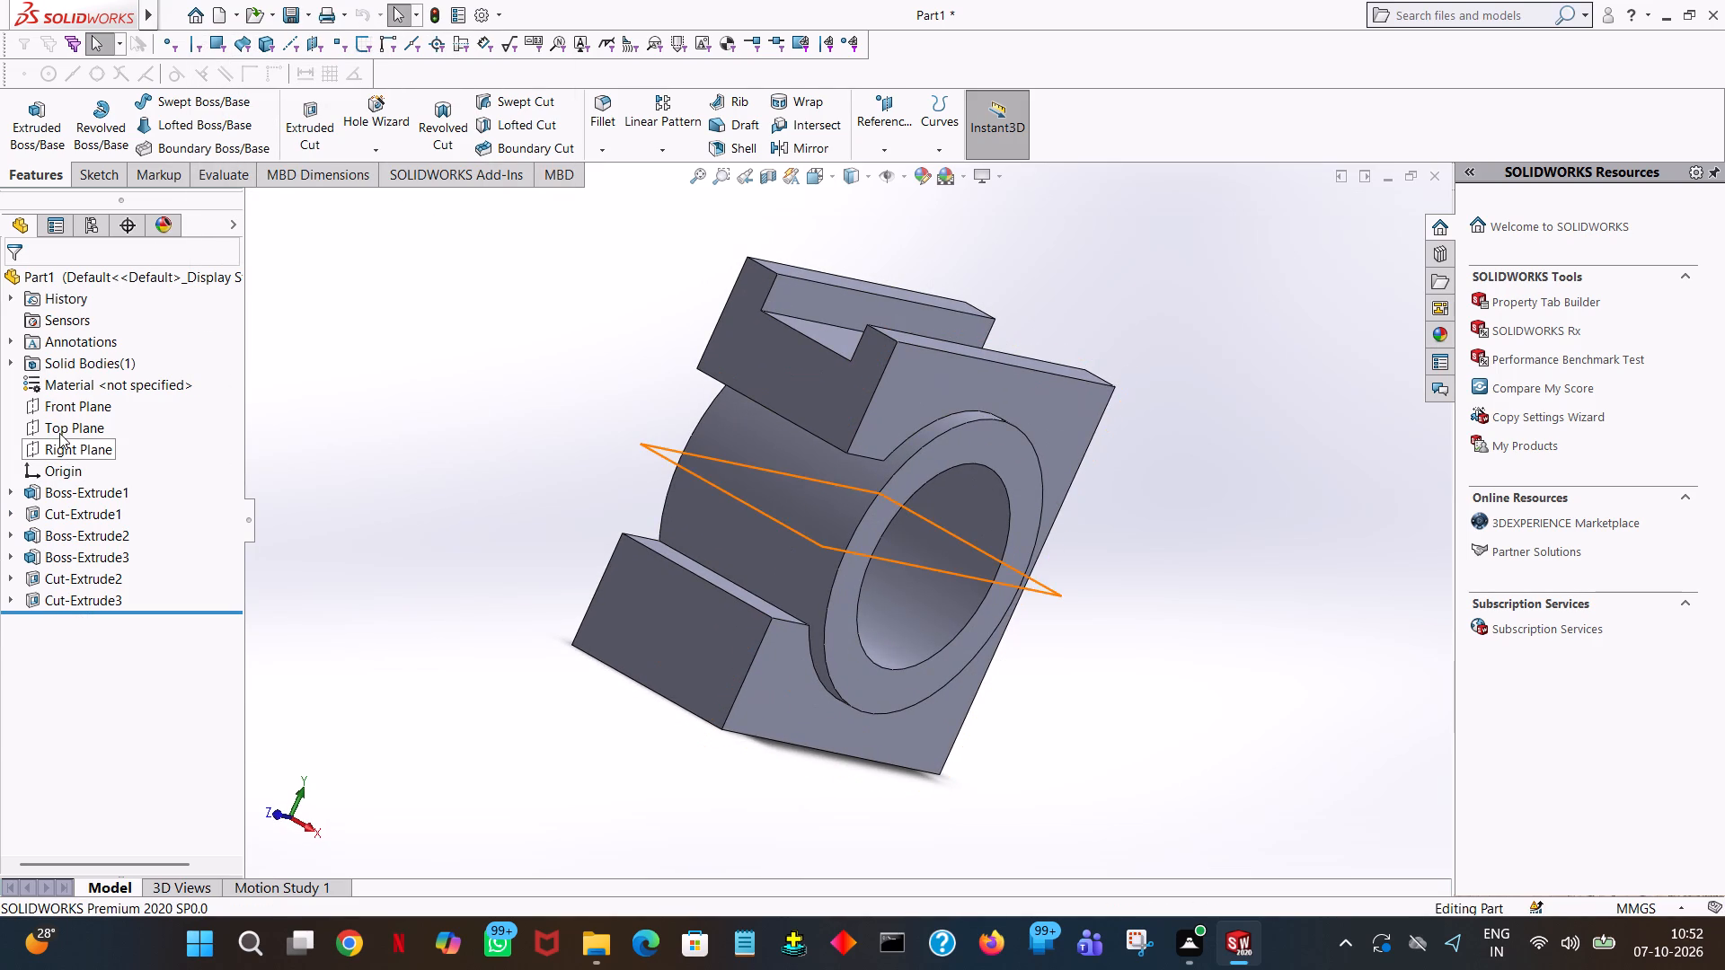
{"action": "left_click", "coordinate": [62, 451]}
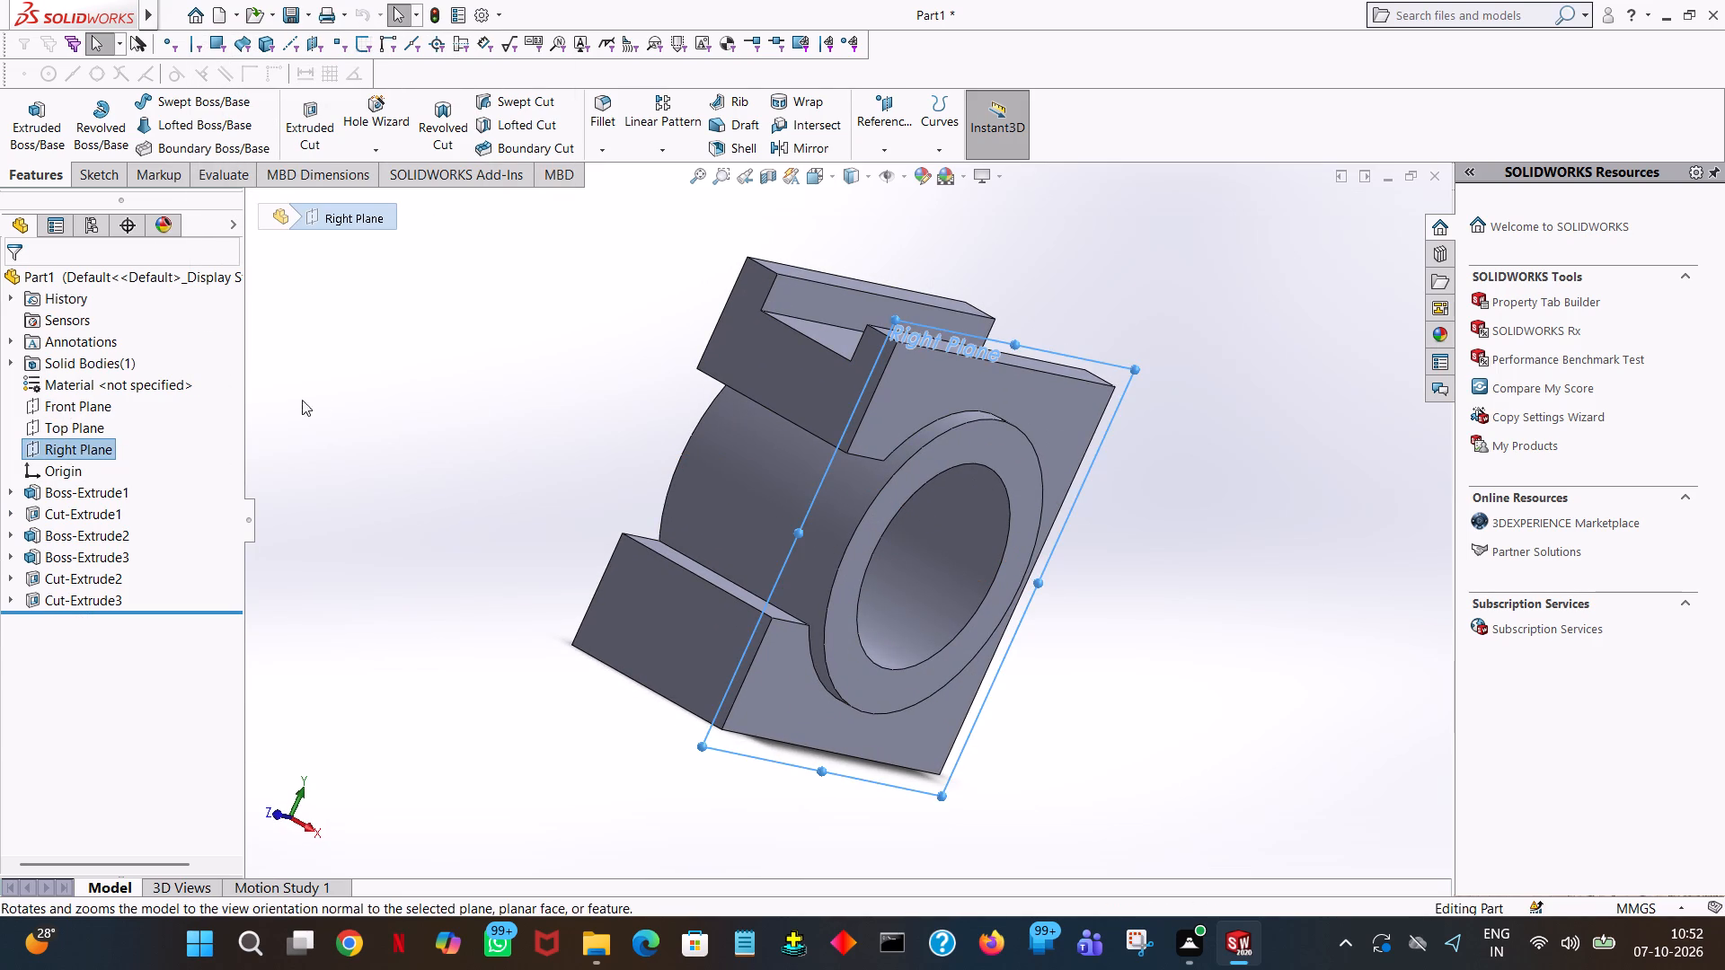
{"action": "middle_click_drag", "start_coordinate": [438, 377], "coordinate": [452, 582]}
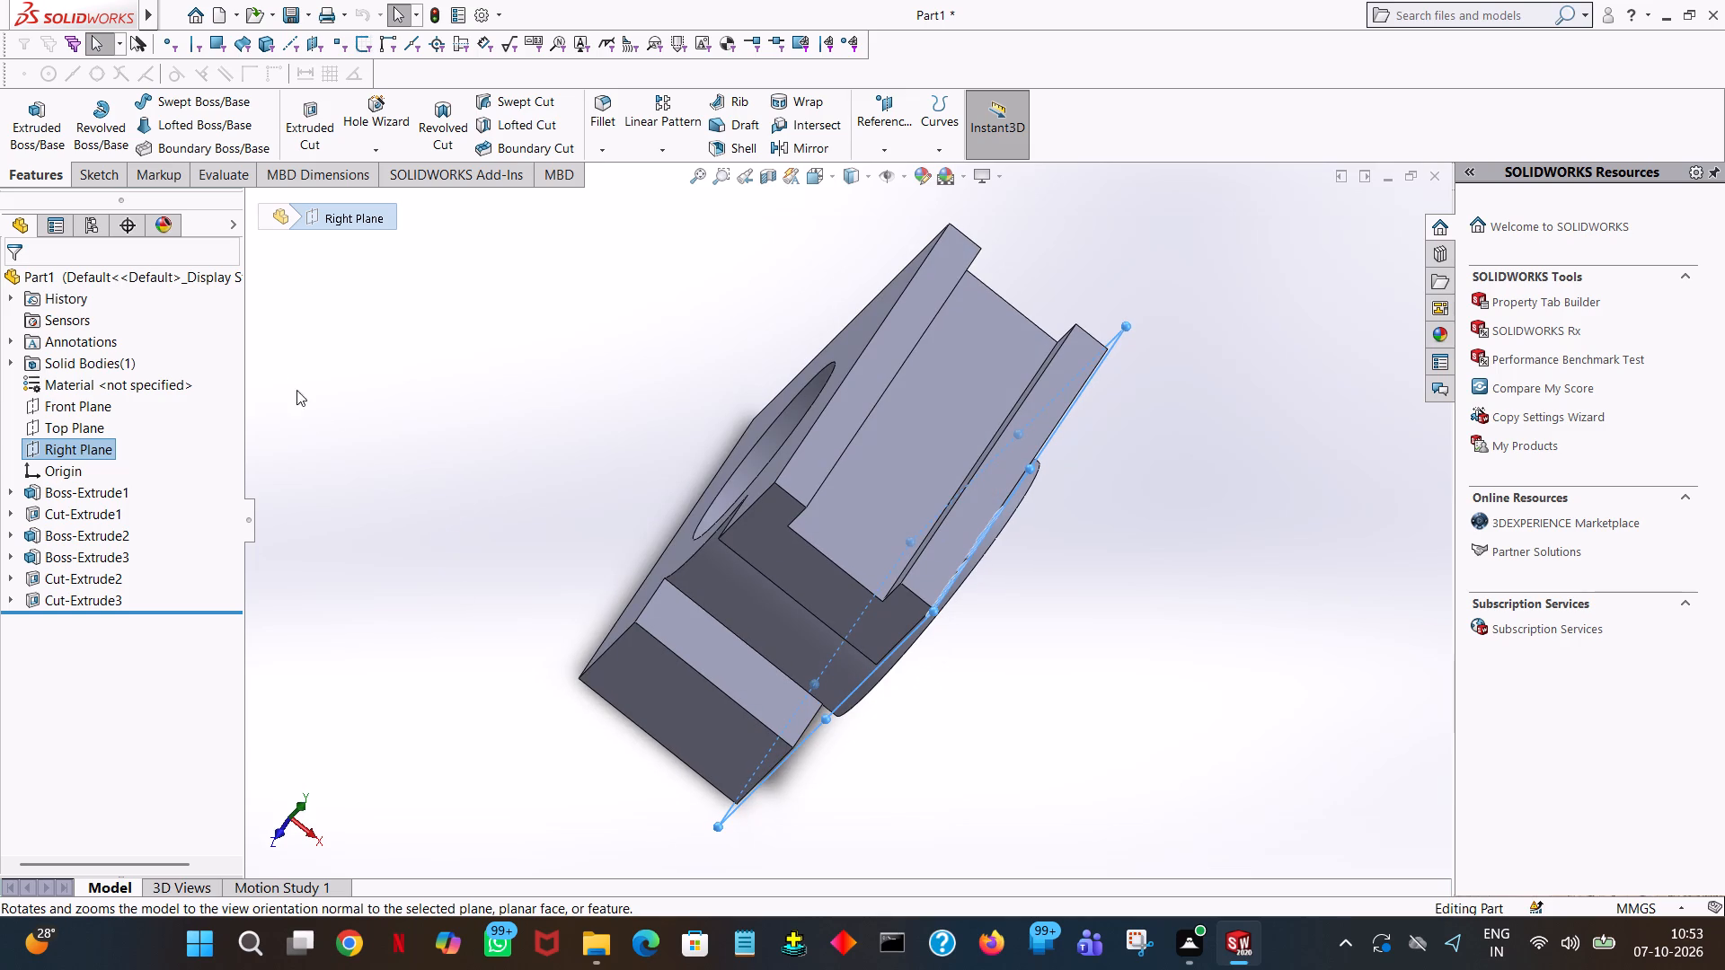
{"action": "left_click", "coordinate": [891, 157]}
{"action": "left_click", "coordinate": [896, 165]}
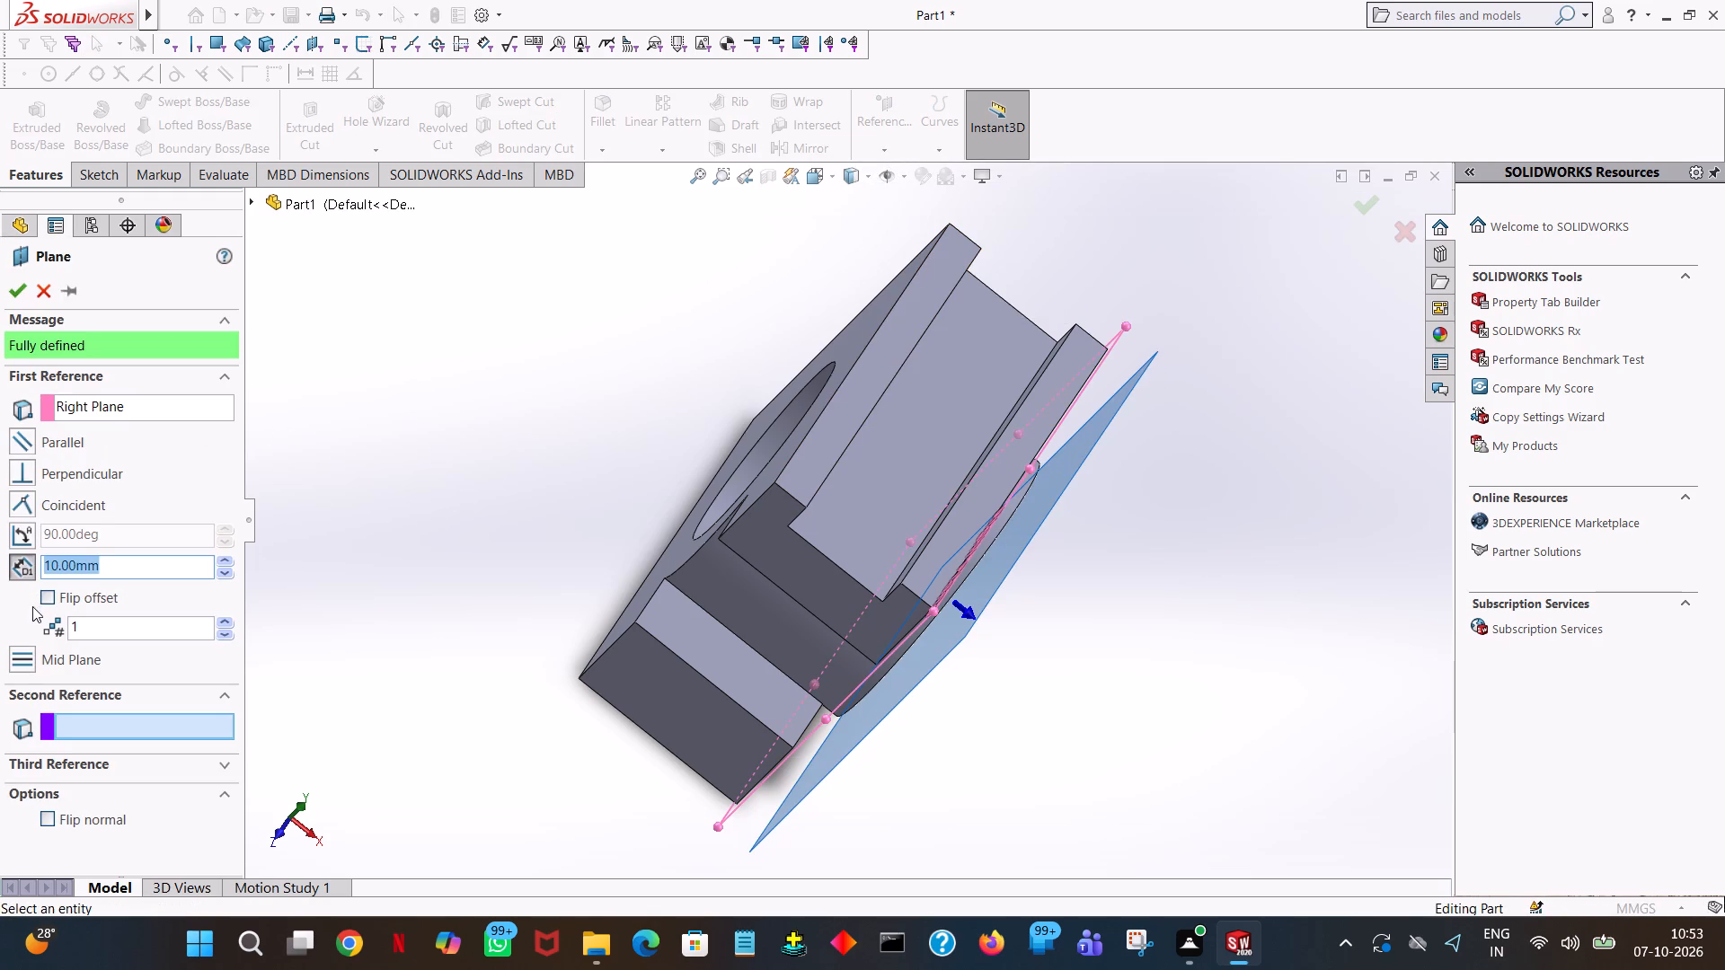
{"action": "left_click", "coordinate": [51, 596]}
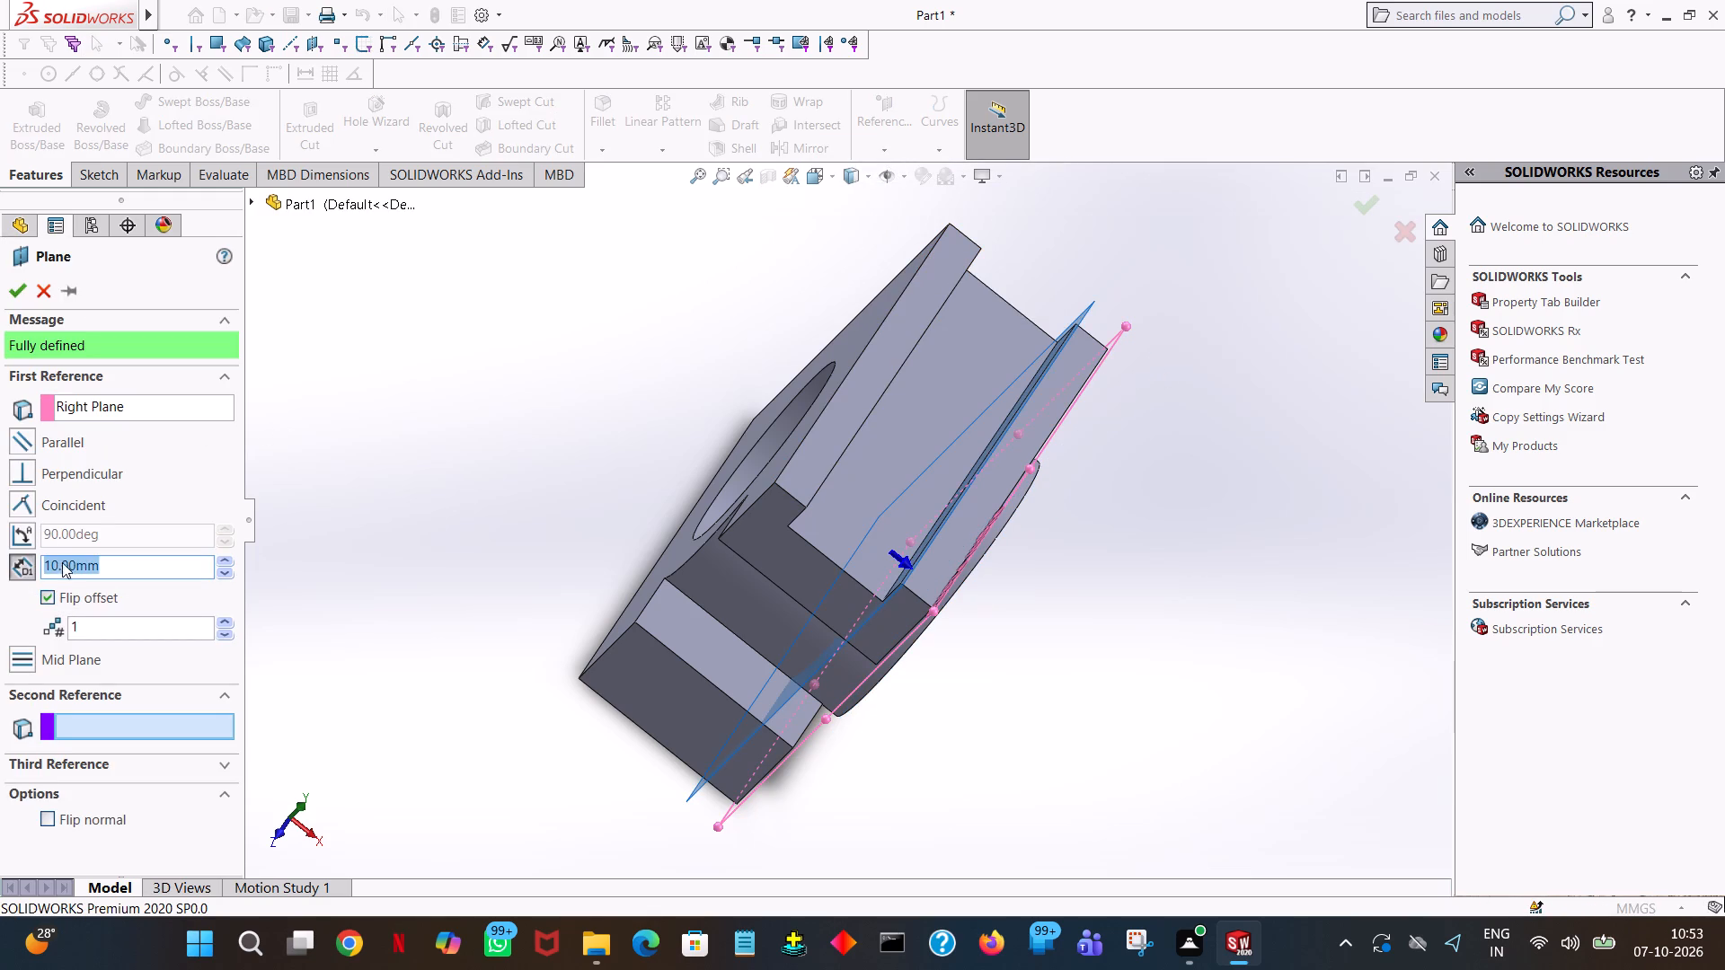
{"action": "key", "text": "5"}
{"action": "left_click", "coordinate": [518, 342]}
{"action": "middle_click_drag", "start_coordinate": [523, 348], "coordinate": [476, 191]}
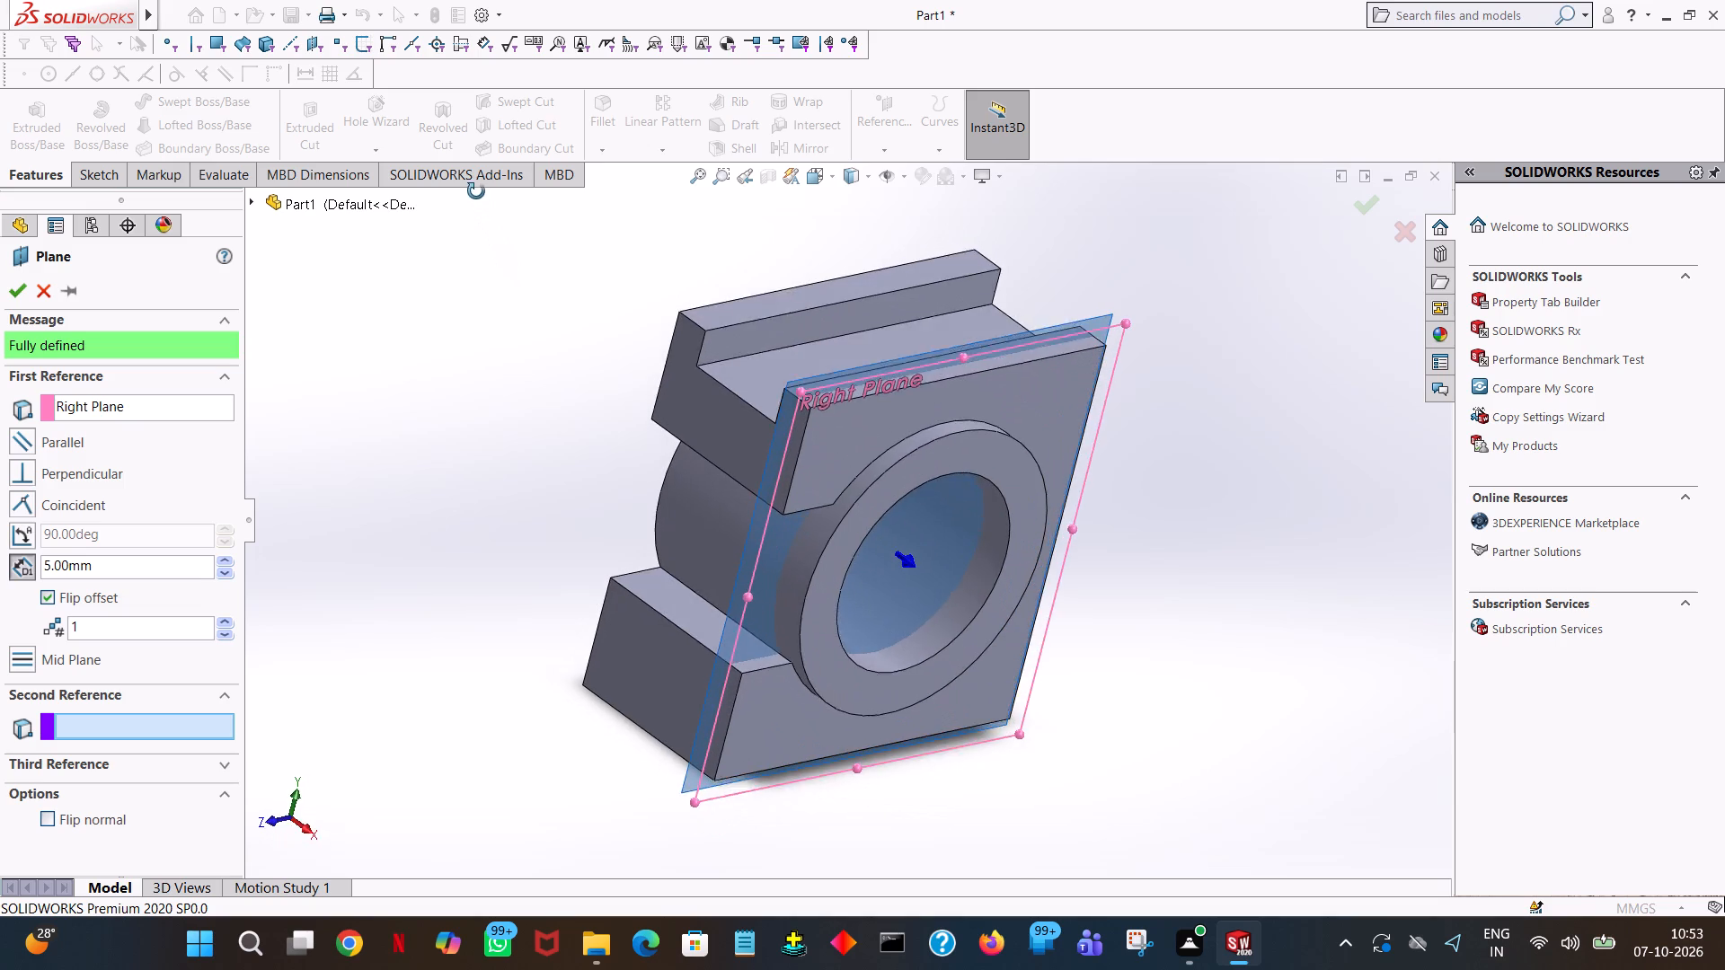
{"action": "middle_click_drag", "start_coordinate": [476, 191], "coordinate": [474, 188]}
{"action": "middle_click_drag", "start_coordinate": [474, 188], "coordinate": [502, 211]}
{"action": "middle_click_drag", "start_coordinate": [521, 237], "coordinate": [545, 276]}
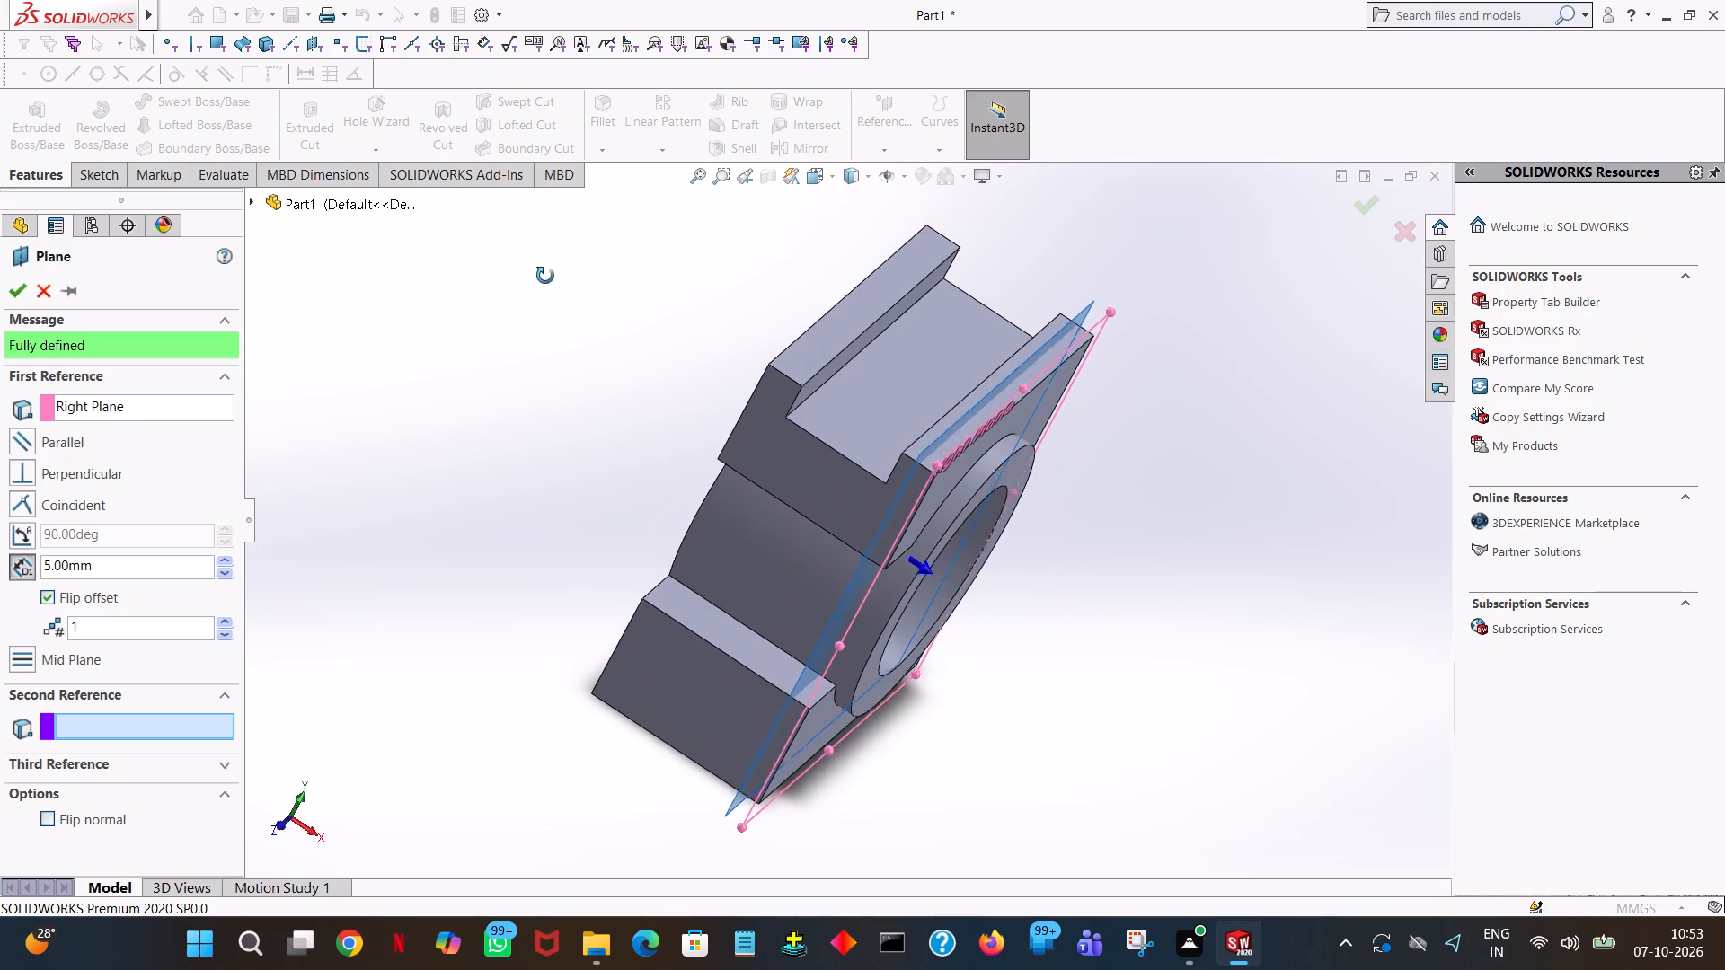
{"action": "middle_click_drag", "start_coordinate": [545, 276], "coordinate": [550, 282]}
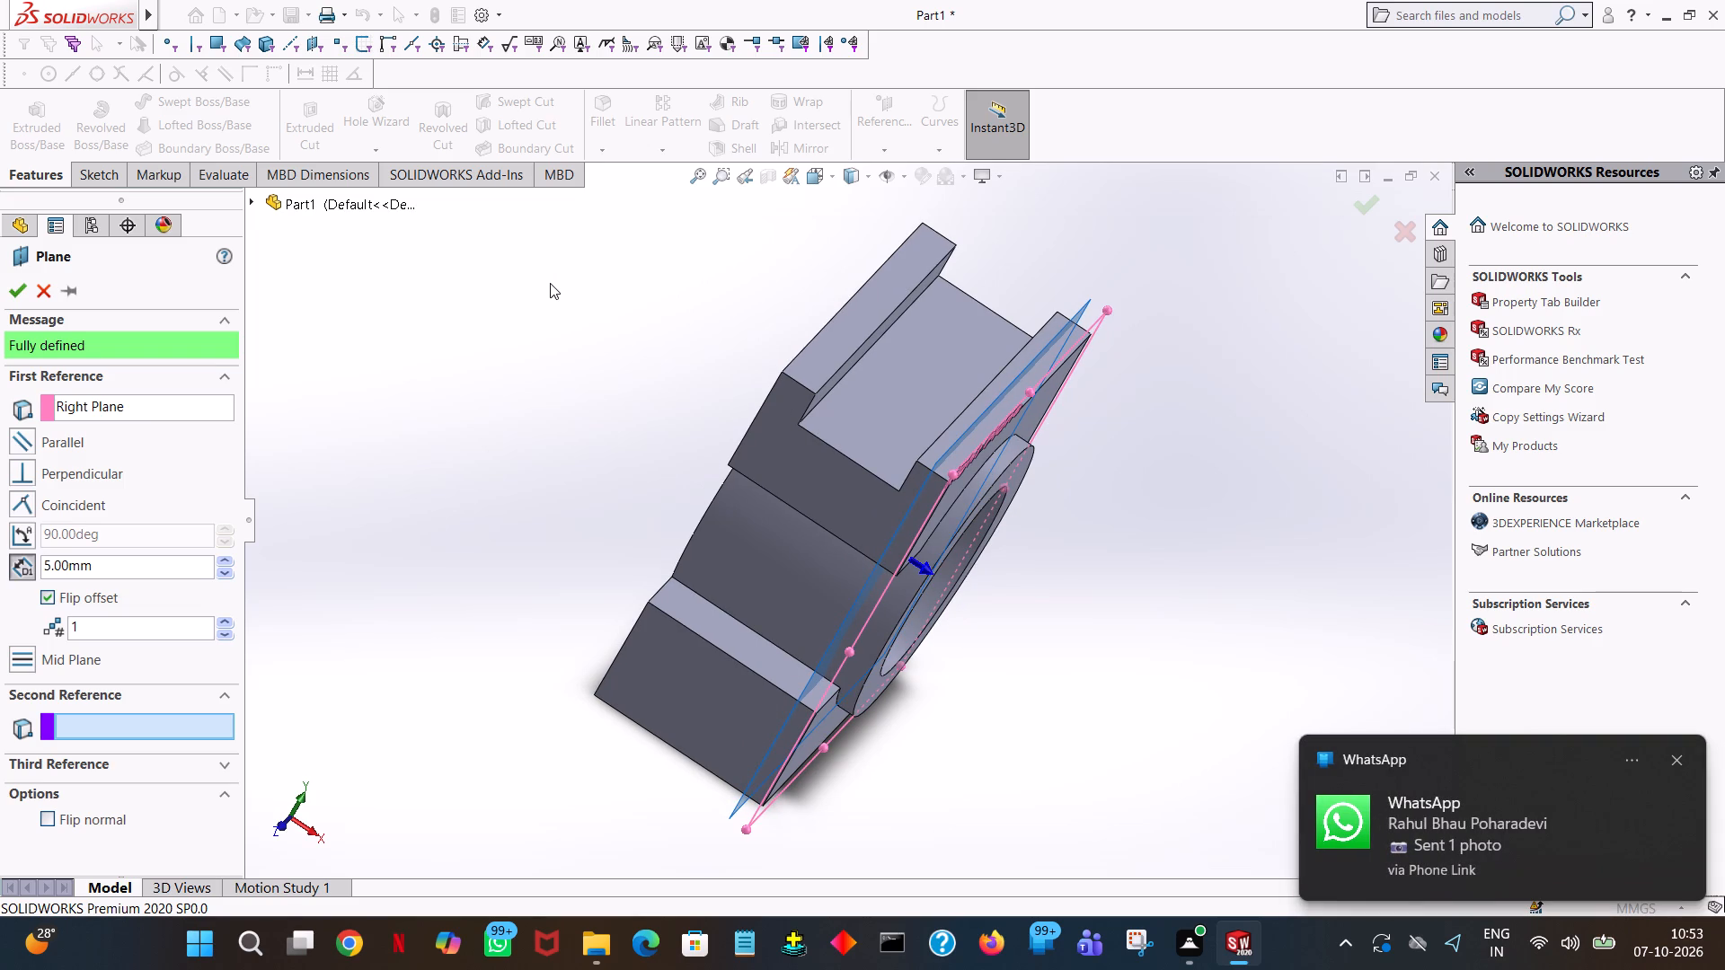
{"action": "left_click", "coordinate": [29, 286]}
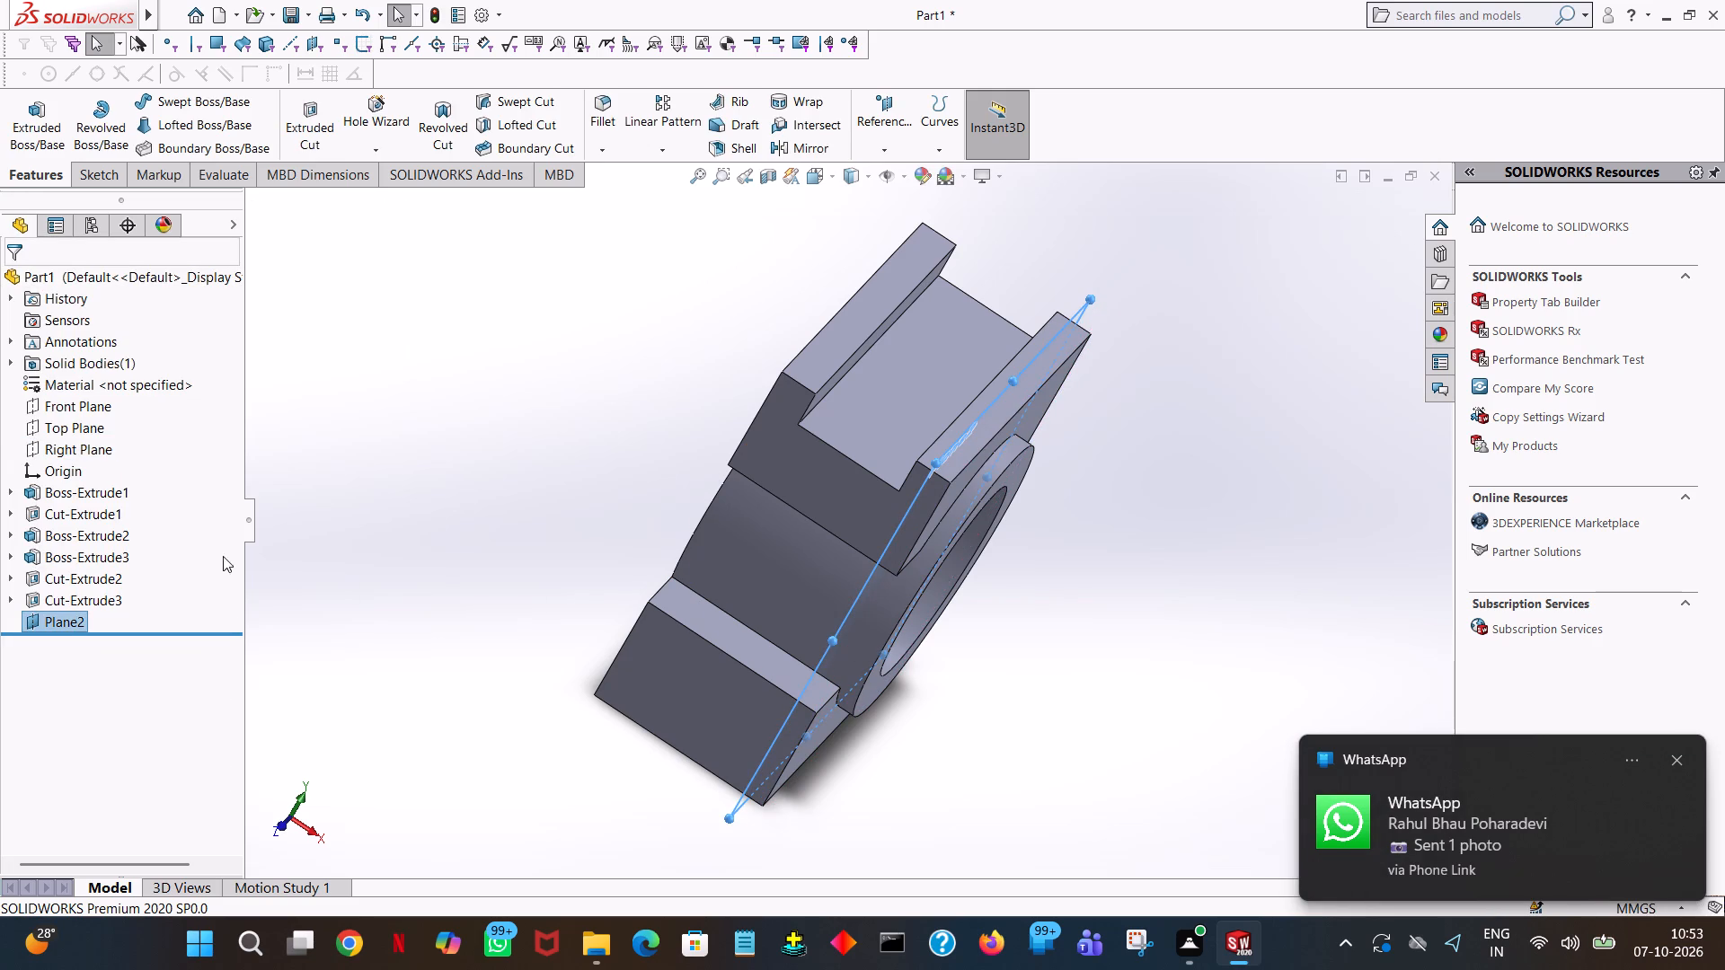
Start a sketch on the new offset plane, viewed normal to it, and extend the plane's border well beyond the slotted side.
{"action": "left_click", "coordinate": [70, 620]}
{"action": "left_click", "coordinate": [84, 603]}
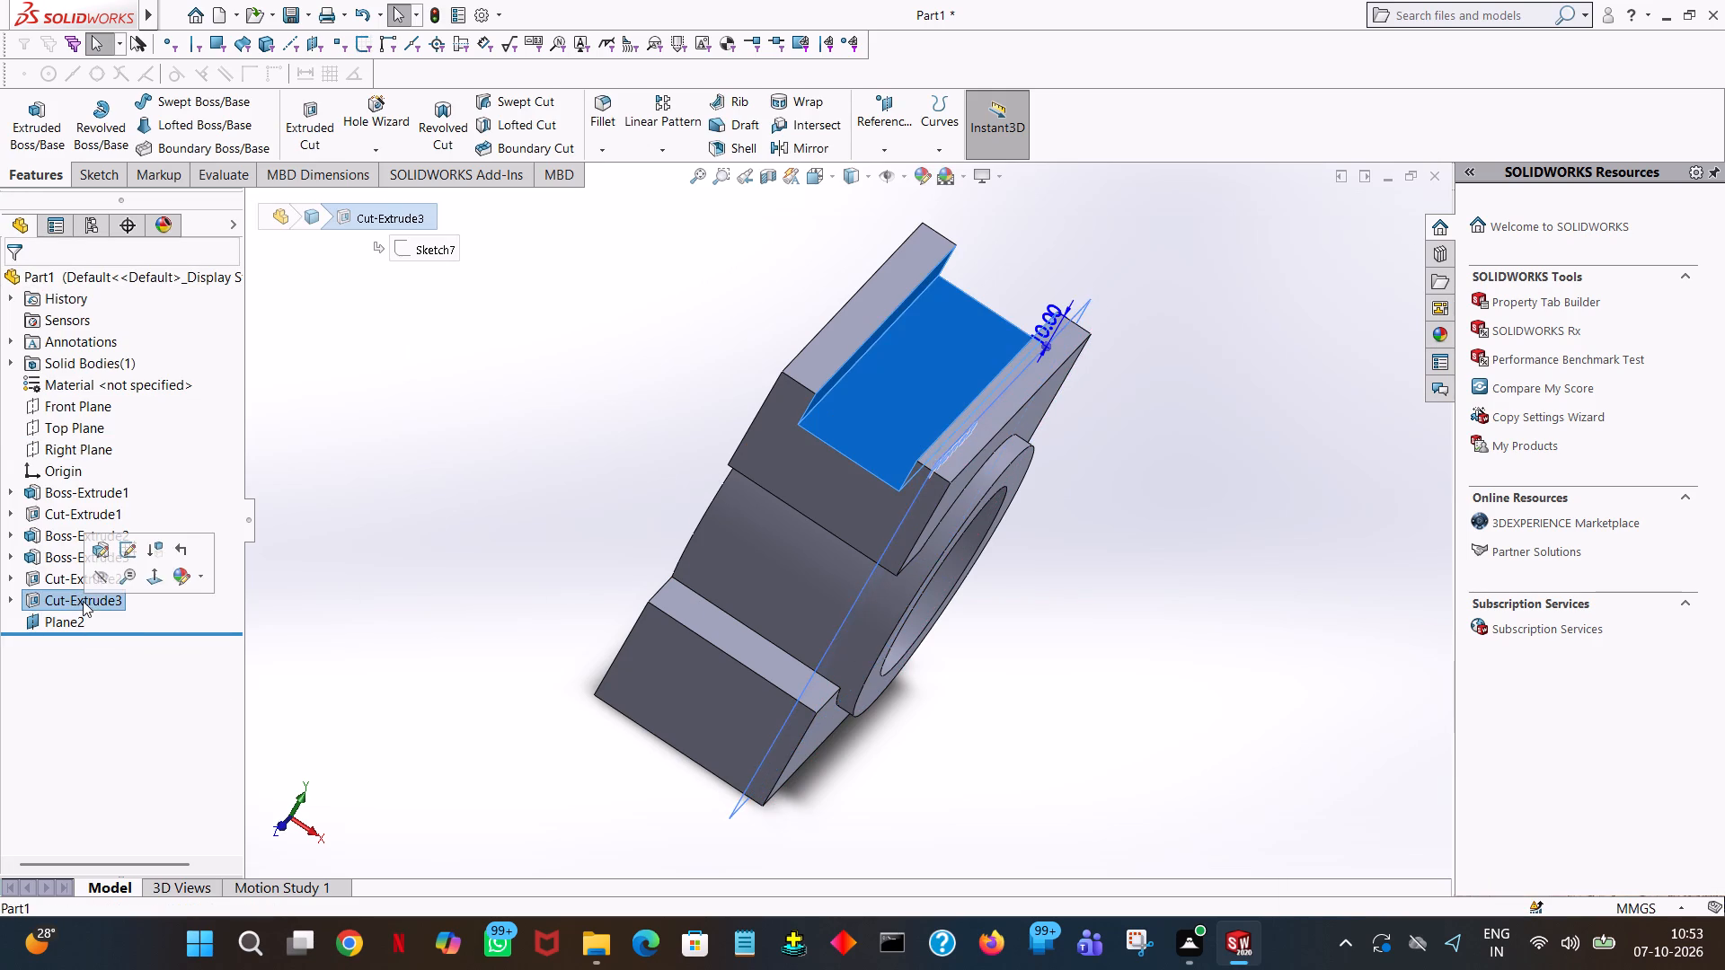
{"action": "left_click", "coordinate": [71, 615]}
{"action": "left_click", "coordinate": [84, 591]}
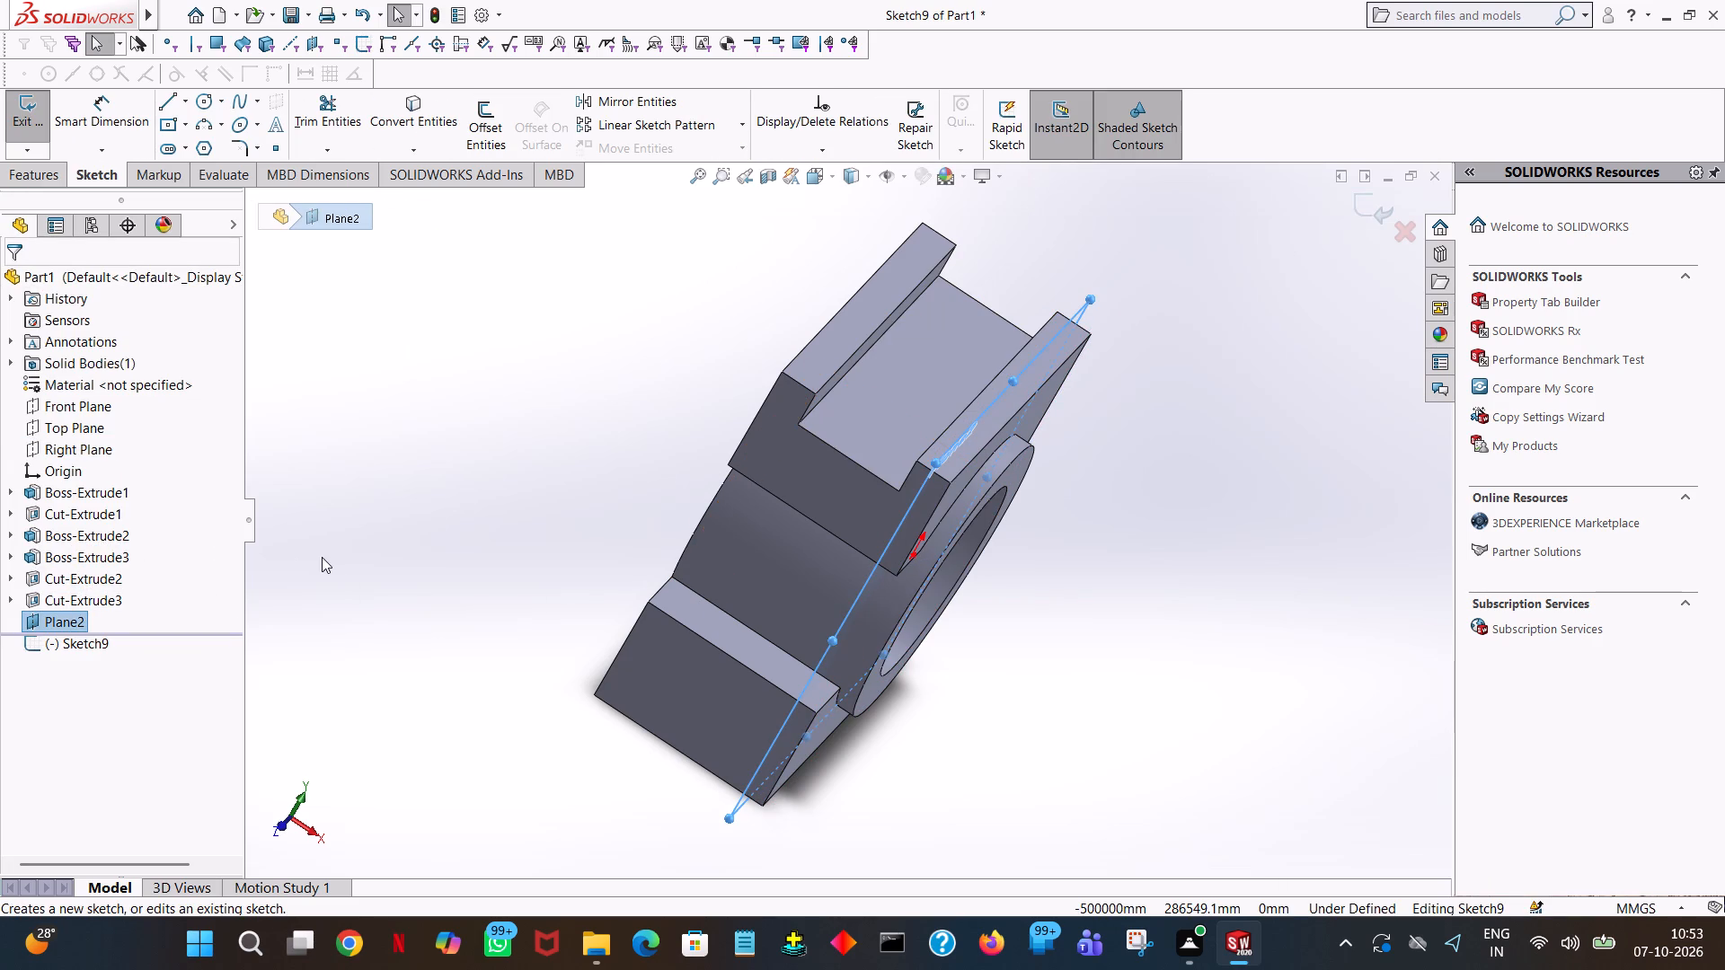
{"action": "key", "text": "space"}
{"action": "left_click", "coordinate": [229, 134]}
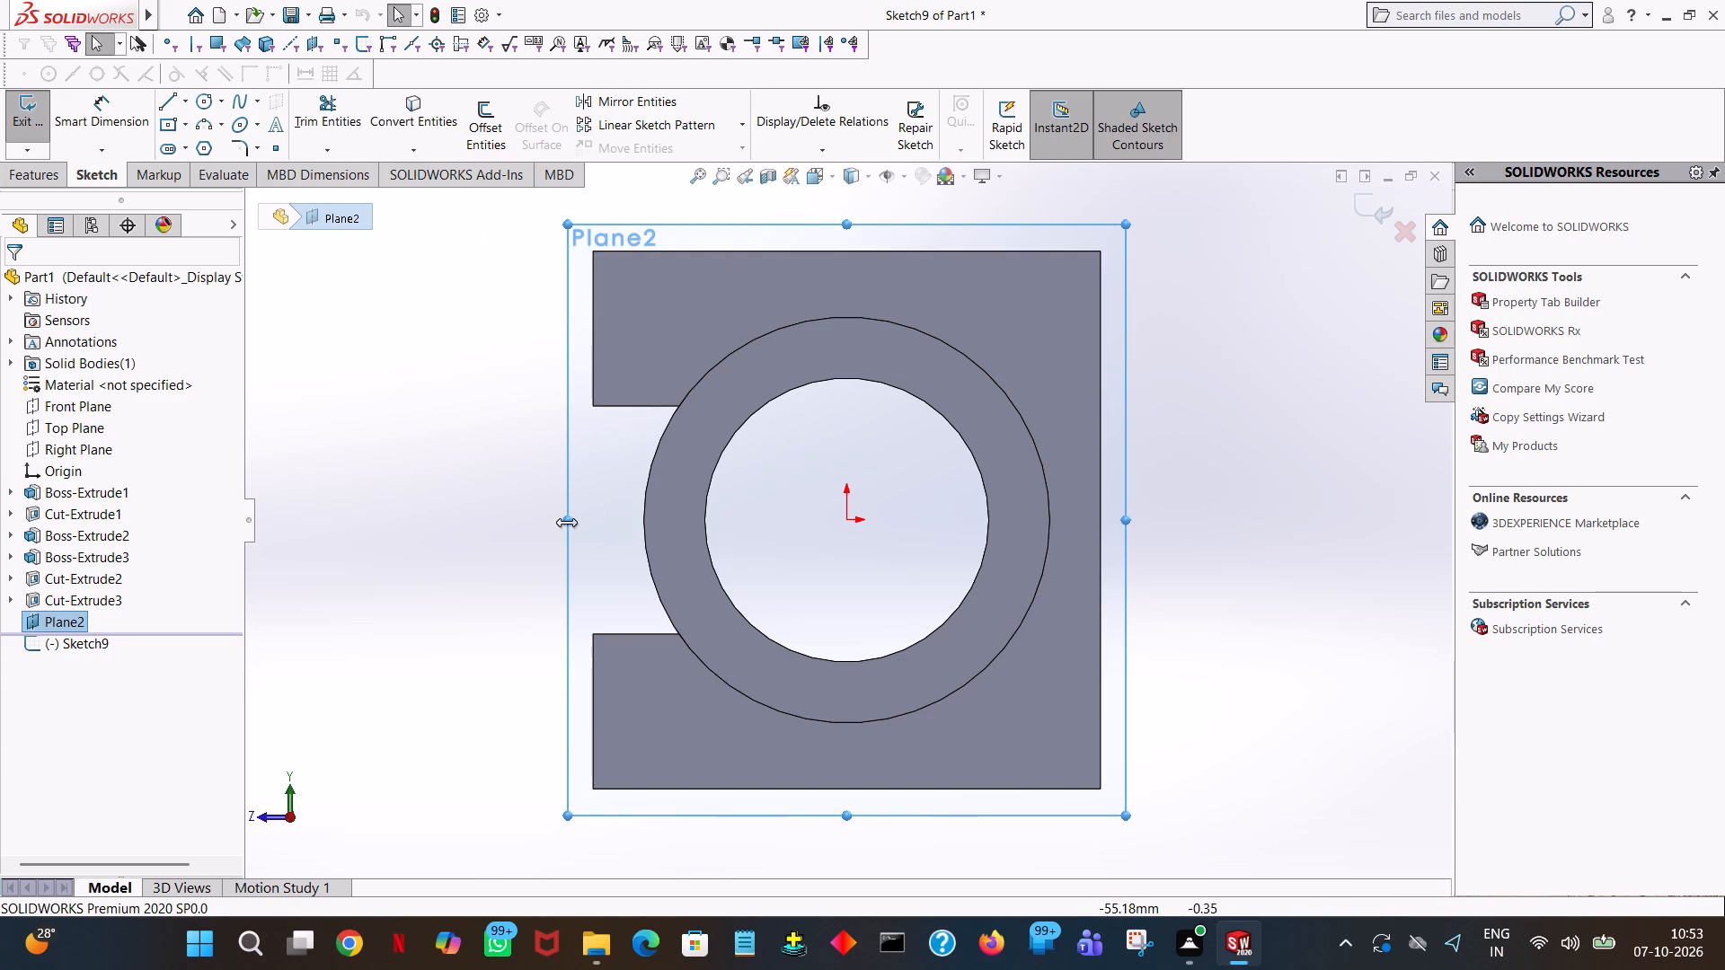
{"action": "left_click_drag", "start_coordinate": [566, 522], "coordinate": [296, 509]}
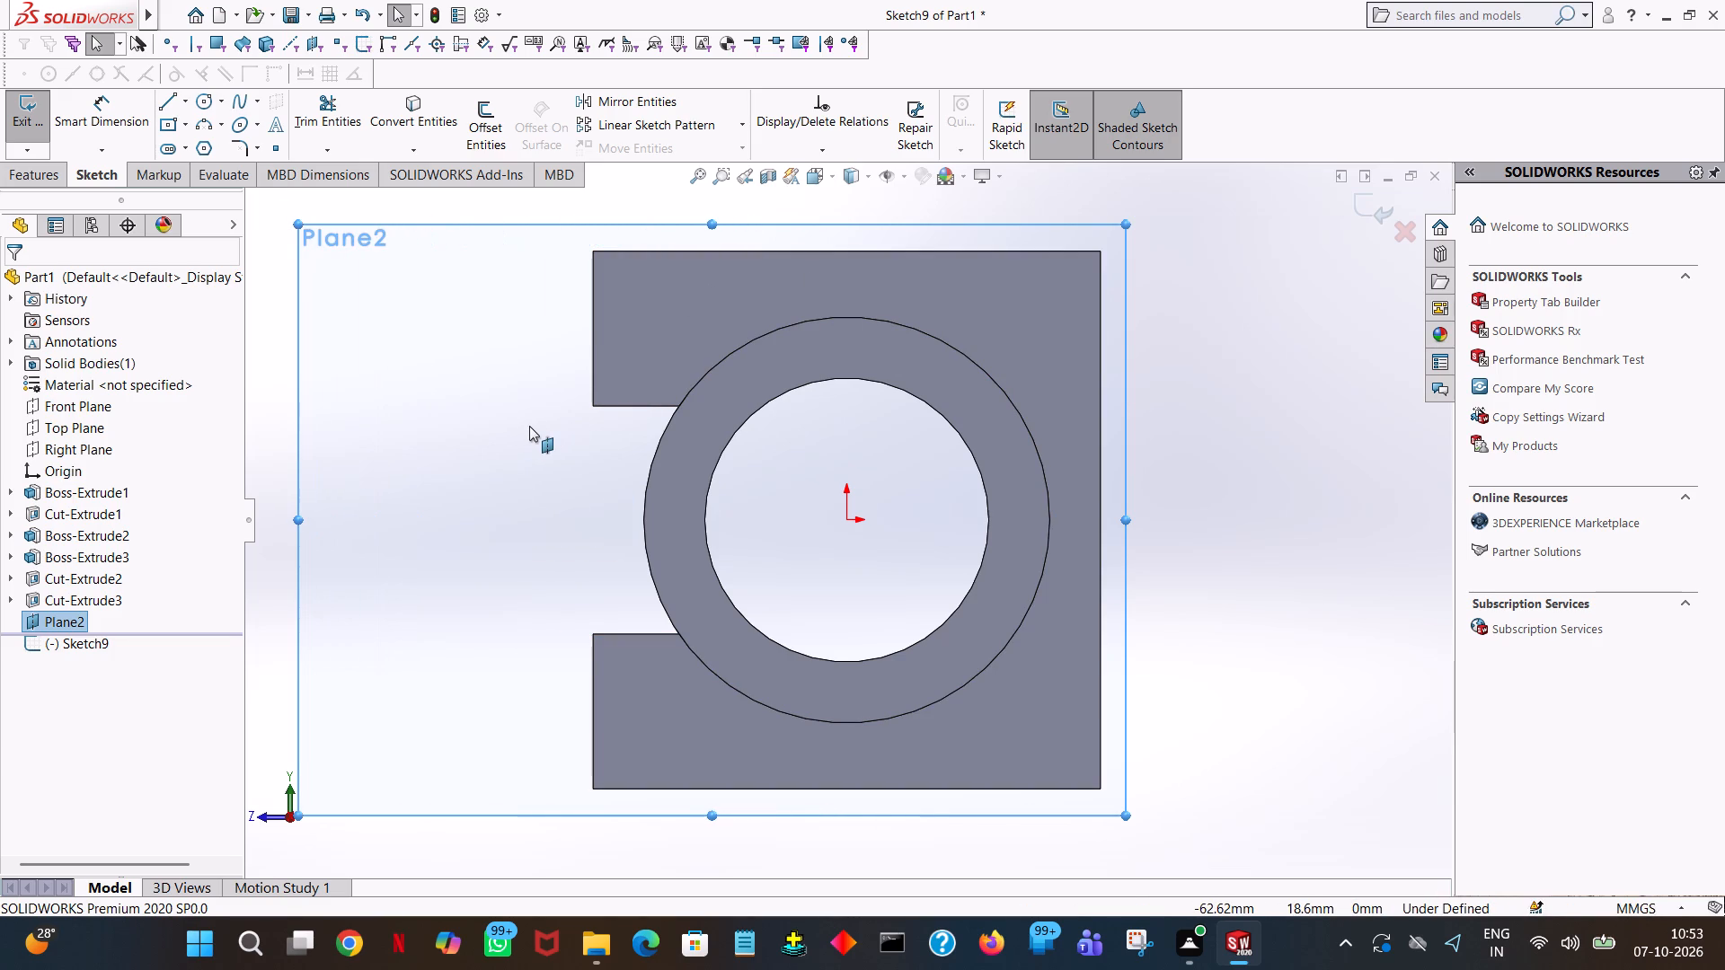
Sketch a 40 mm horizontal line outward from the slot's lower outer corner.
{"action": "left_click", "coordinate": [170, 103]}
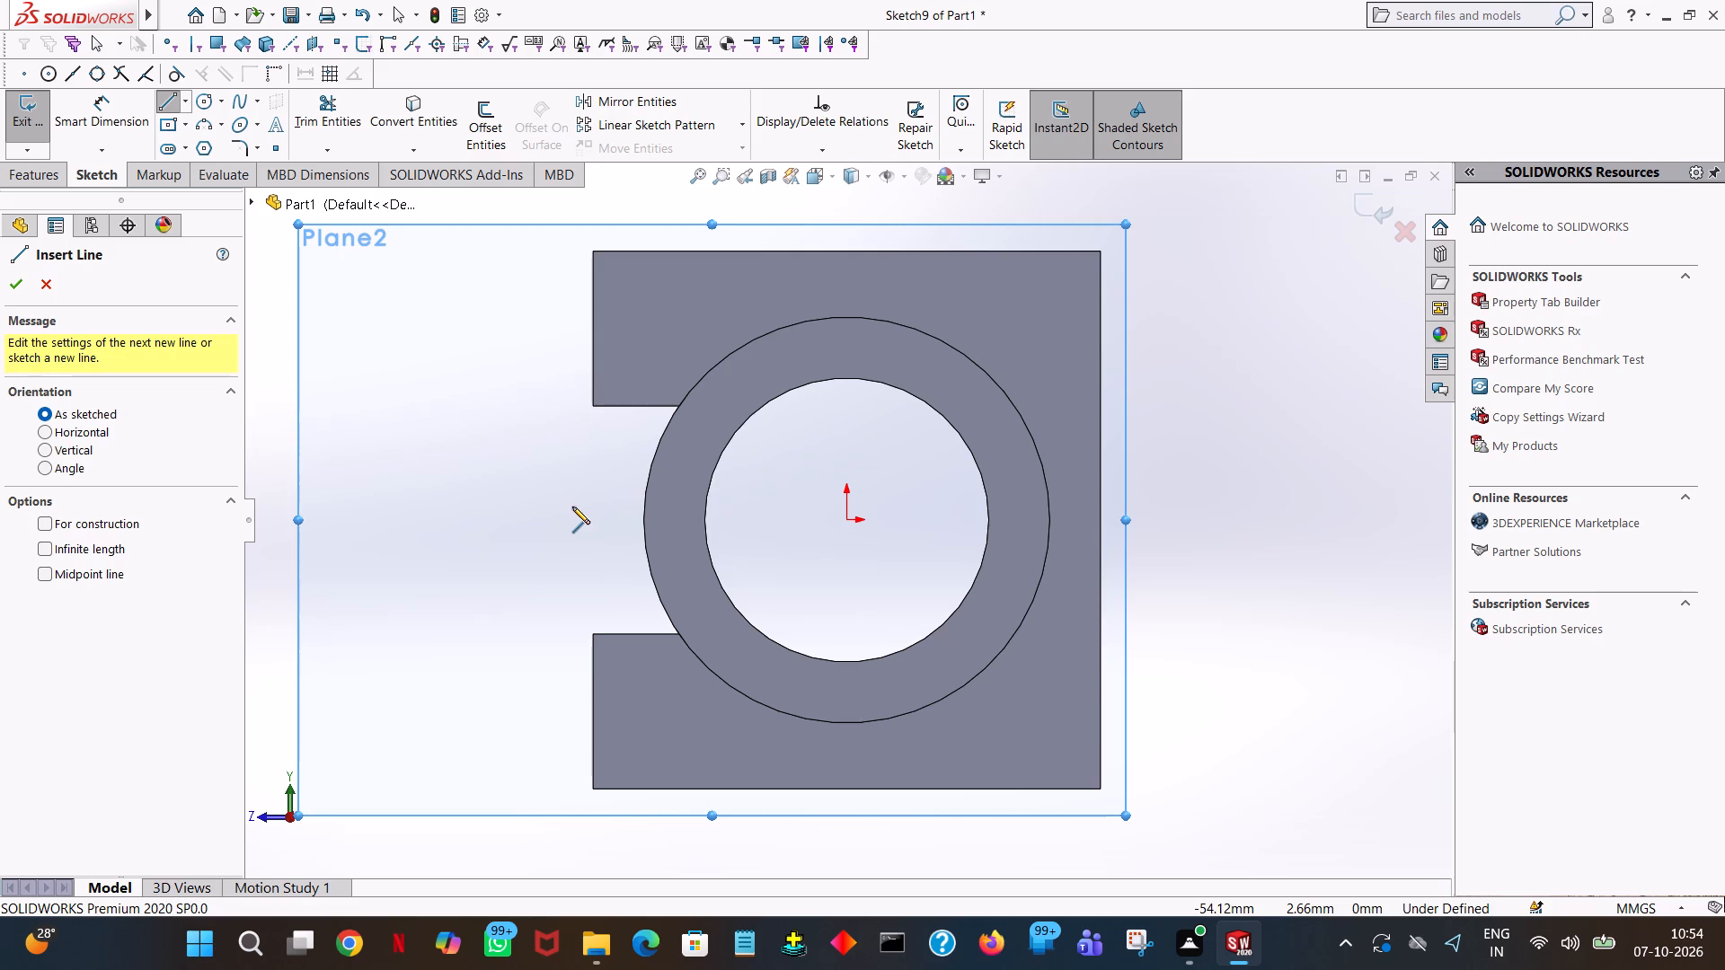
{"action": "left_click", "coordinate": [591, 631]}
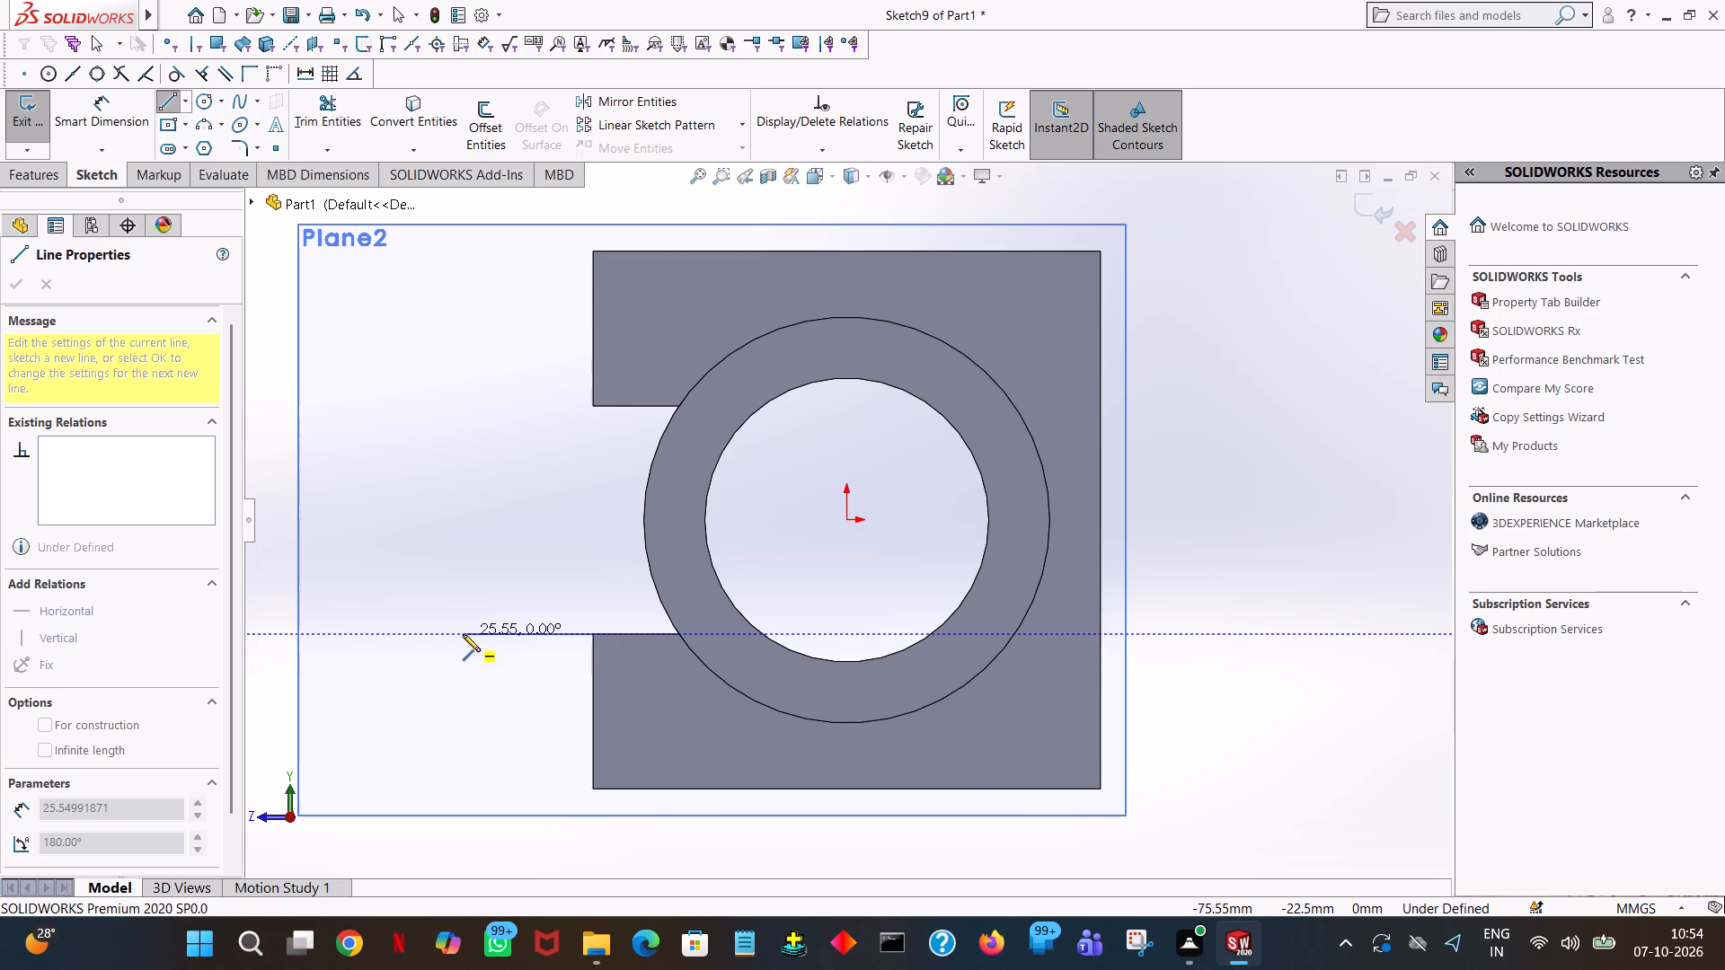
{"action": "left_click", "coordinate": [463, 634]}
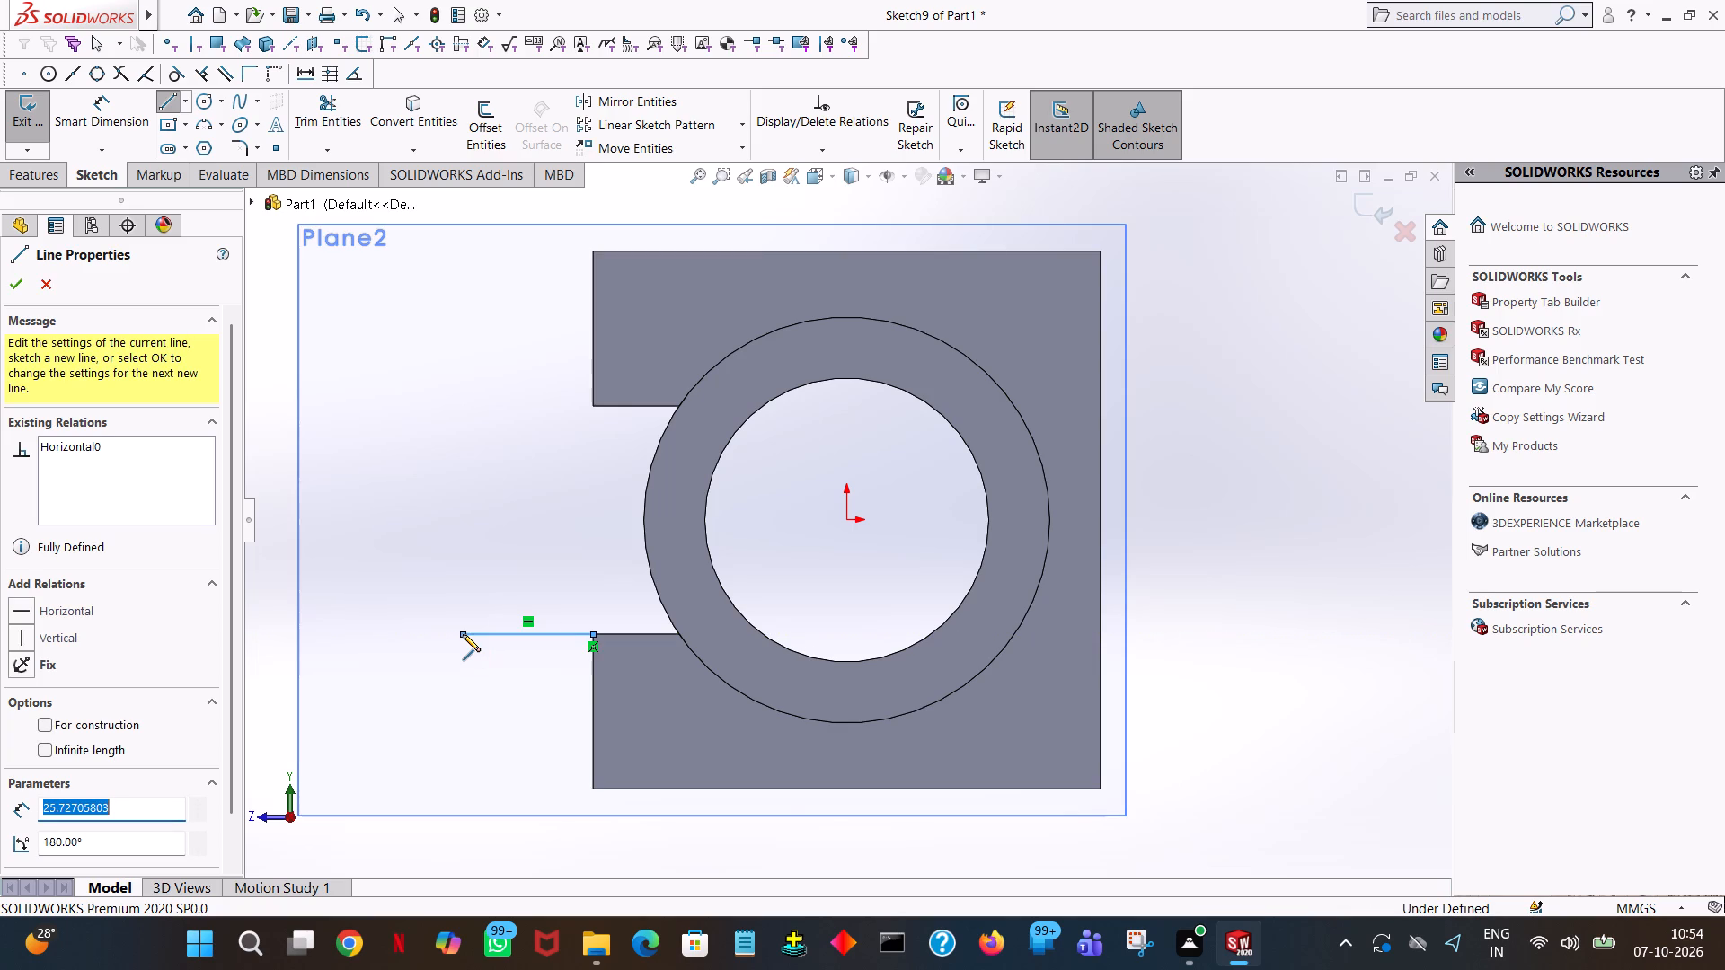
{"action": "type", "text": "40"}
{"action": "key", "text": "Return"}
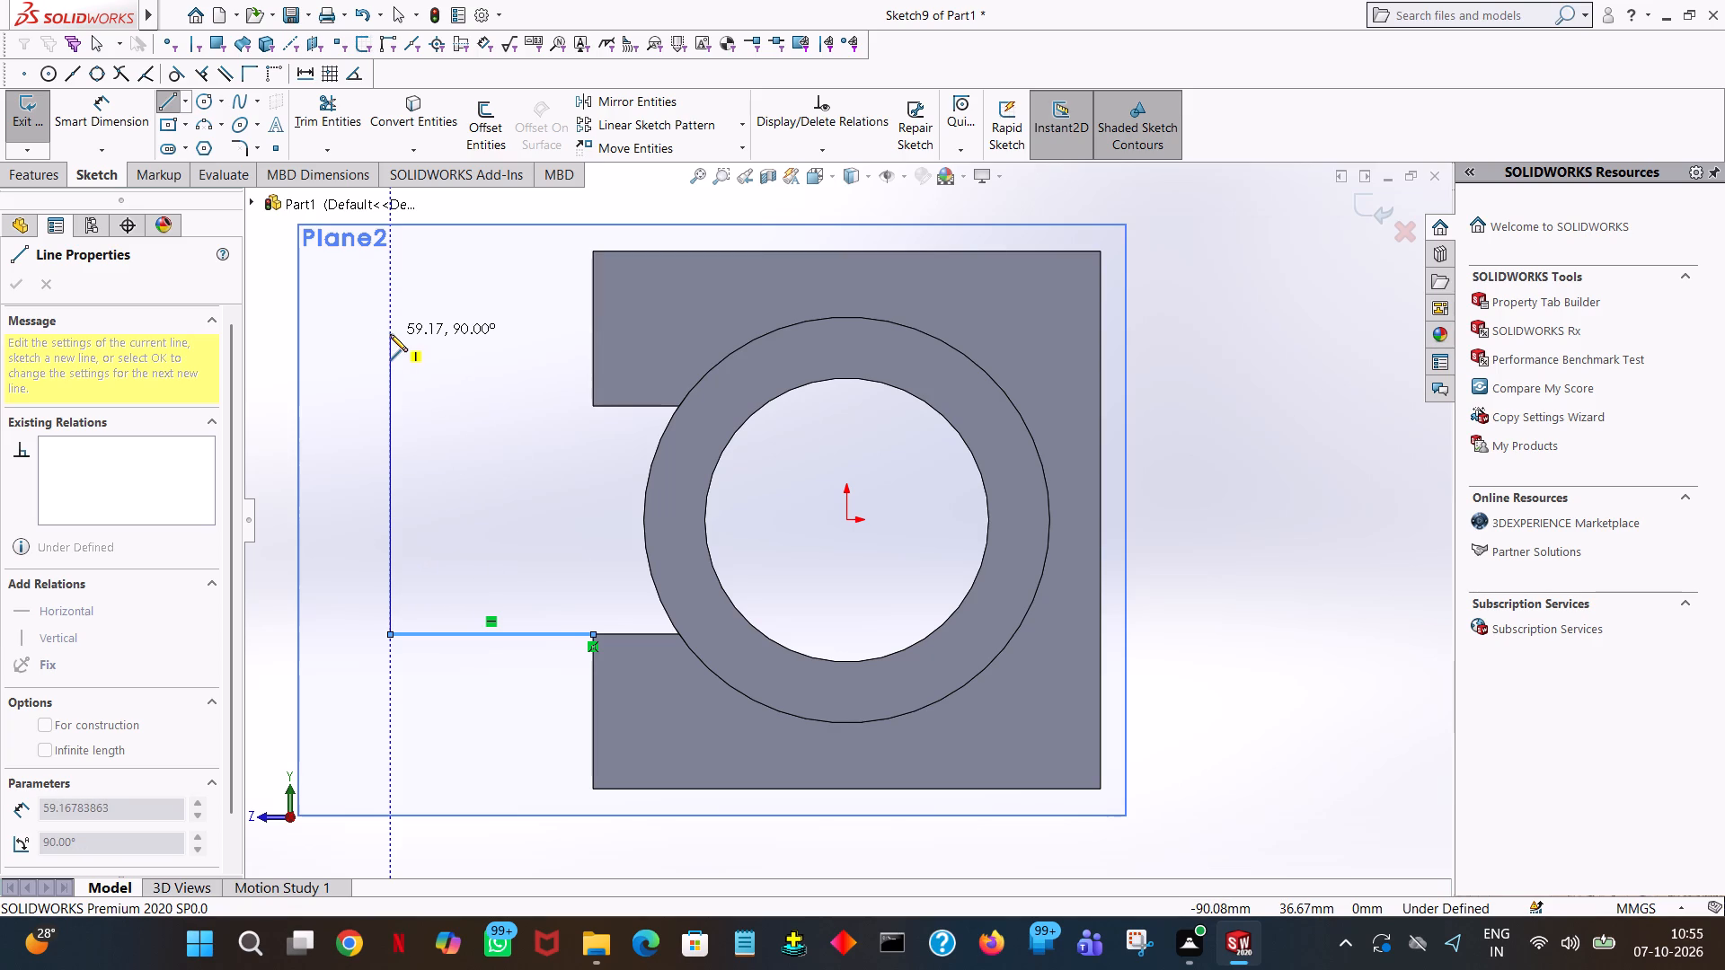
{"action": "right_click", "coordinate": [447, 354]}
{"action": "left_click", "coordinate": [473, 365]}
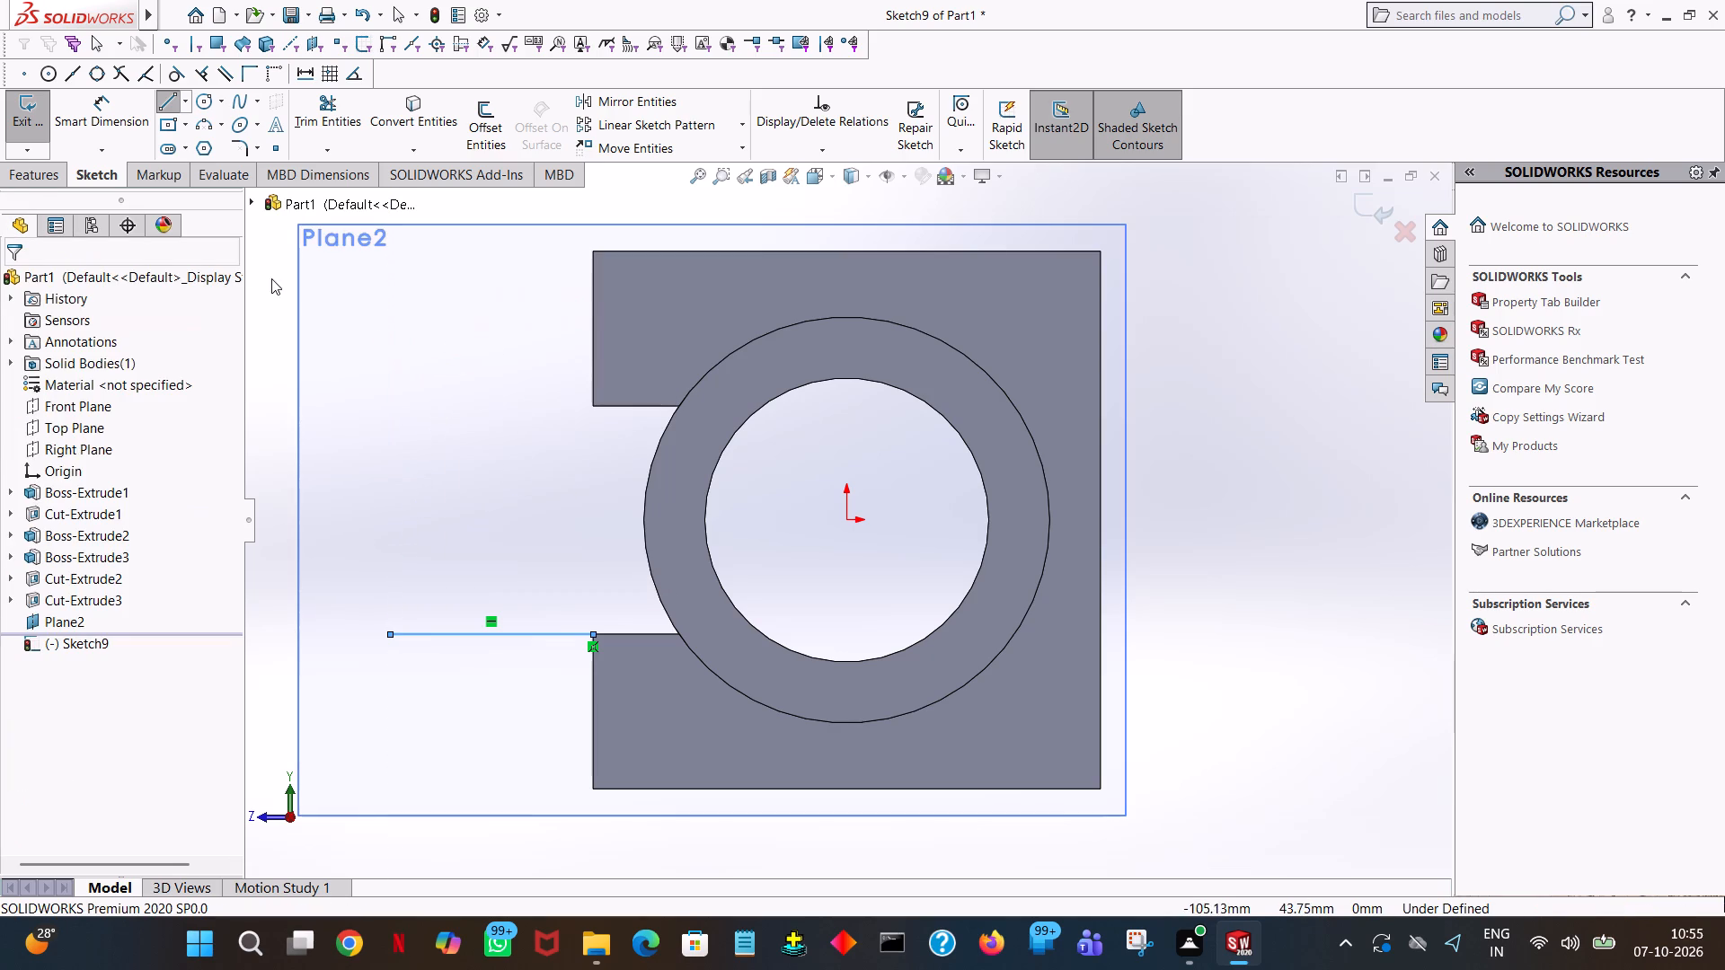
Sketch a horizontal line about 83 mm long from the origin through the middle of the slot, past the slotted side.
{"action": "left_click", "coordinate": [169, 106]}
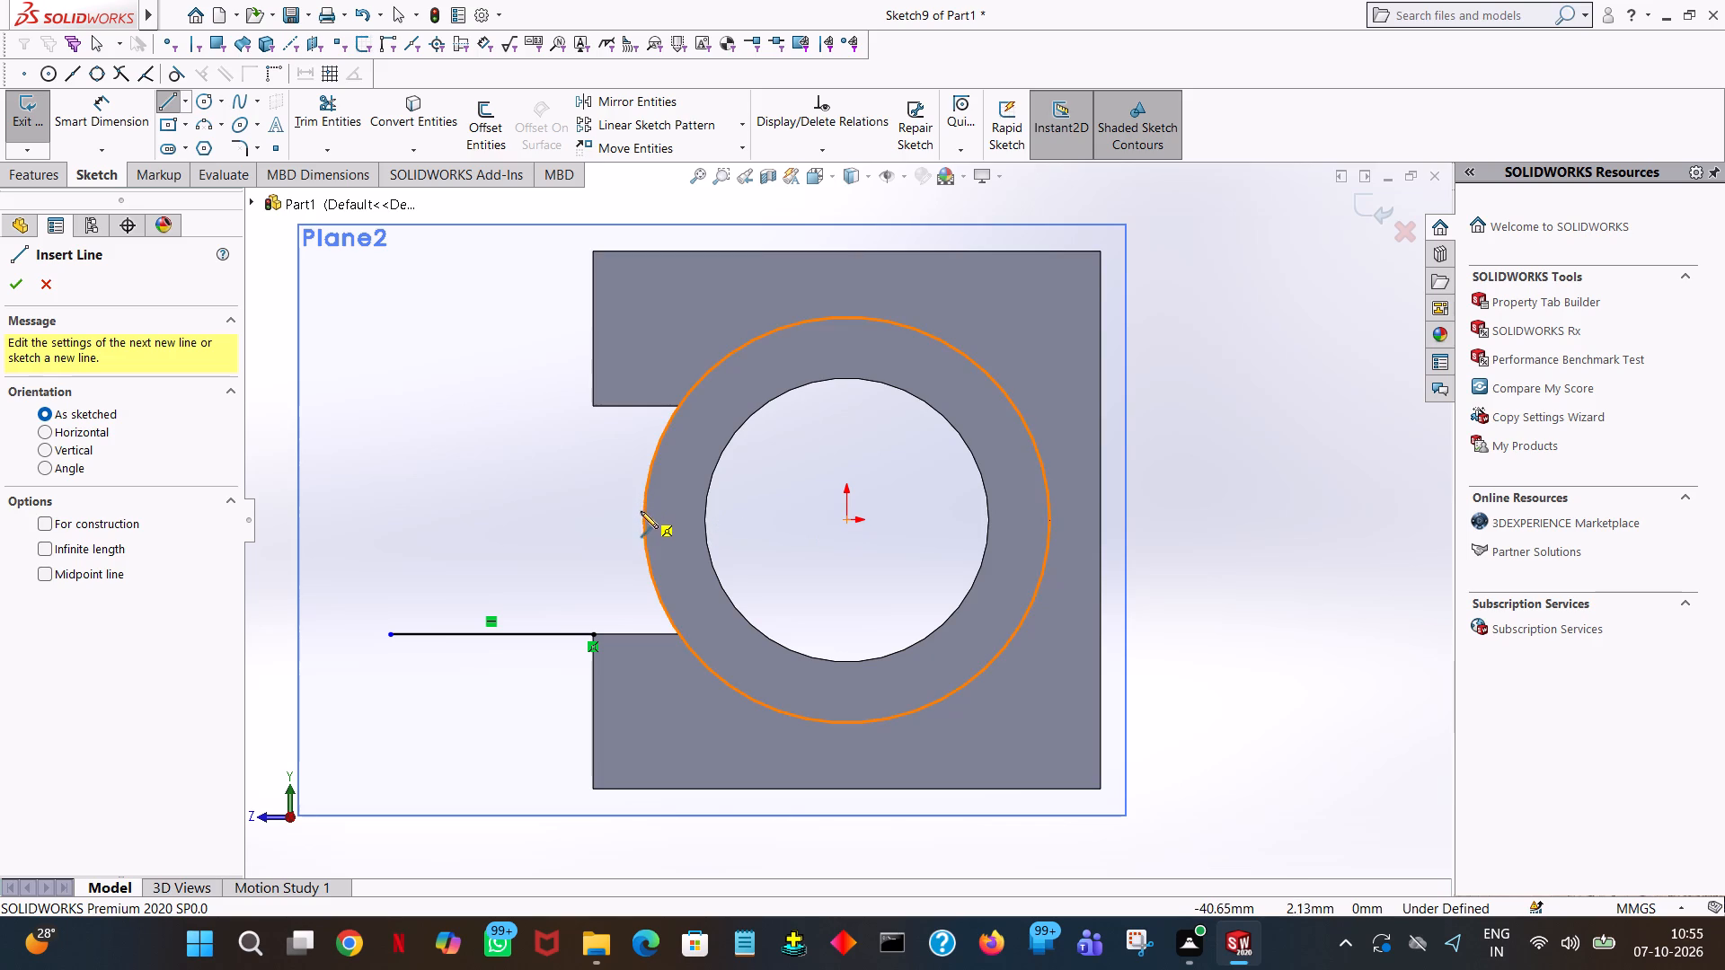
{"action": "left_click", "coordinate": [849, 520]}
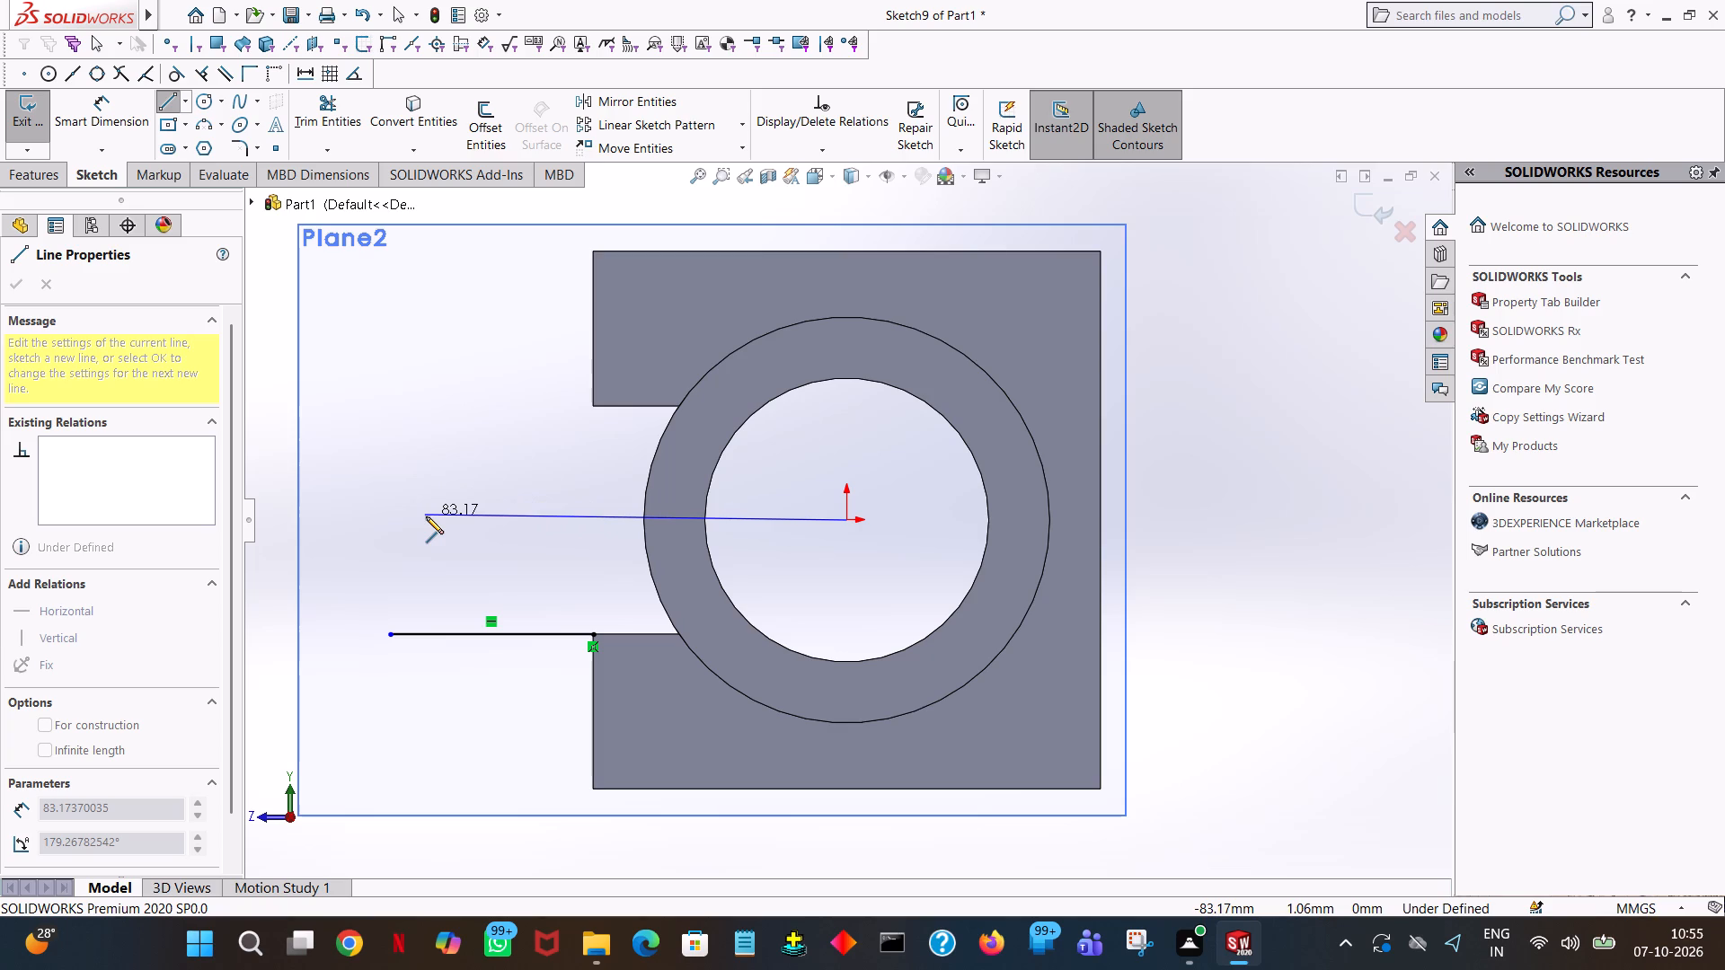
{"action": "left_click", "coordinate": [426, 516]}
{"action": "right_click", "coordinate": [426, 516]}
{"action": "left_click", "coordinate": [464, 525]}
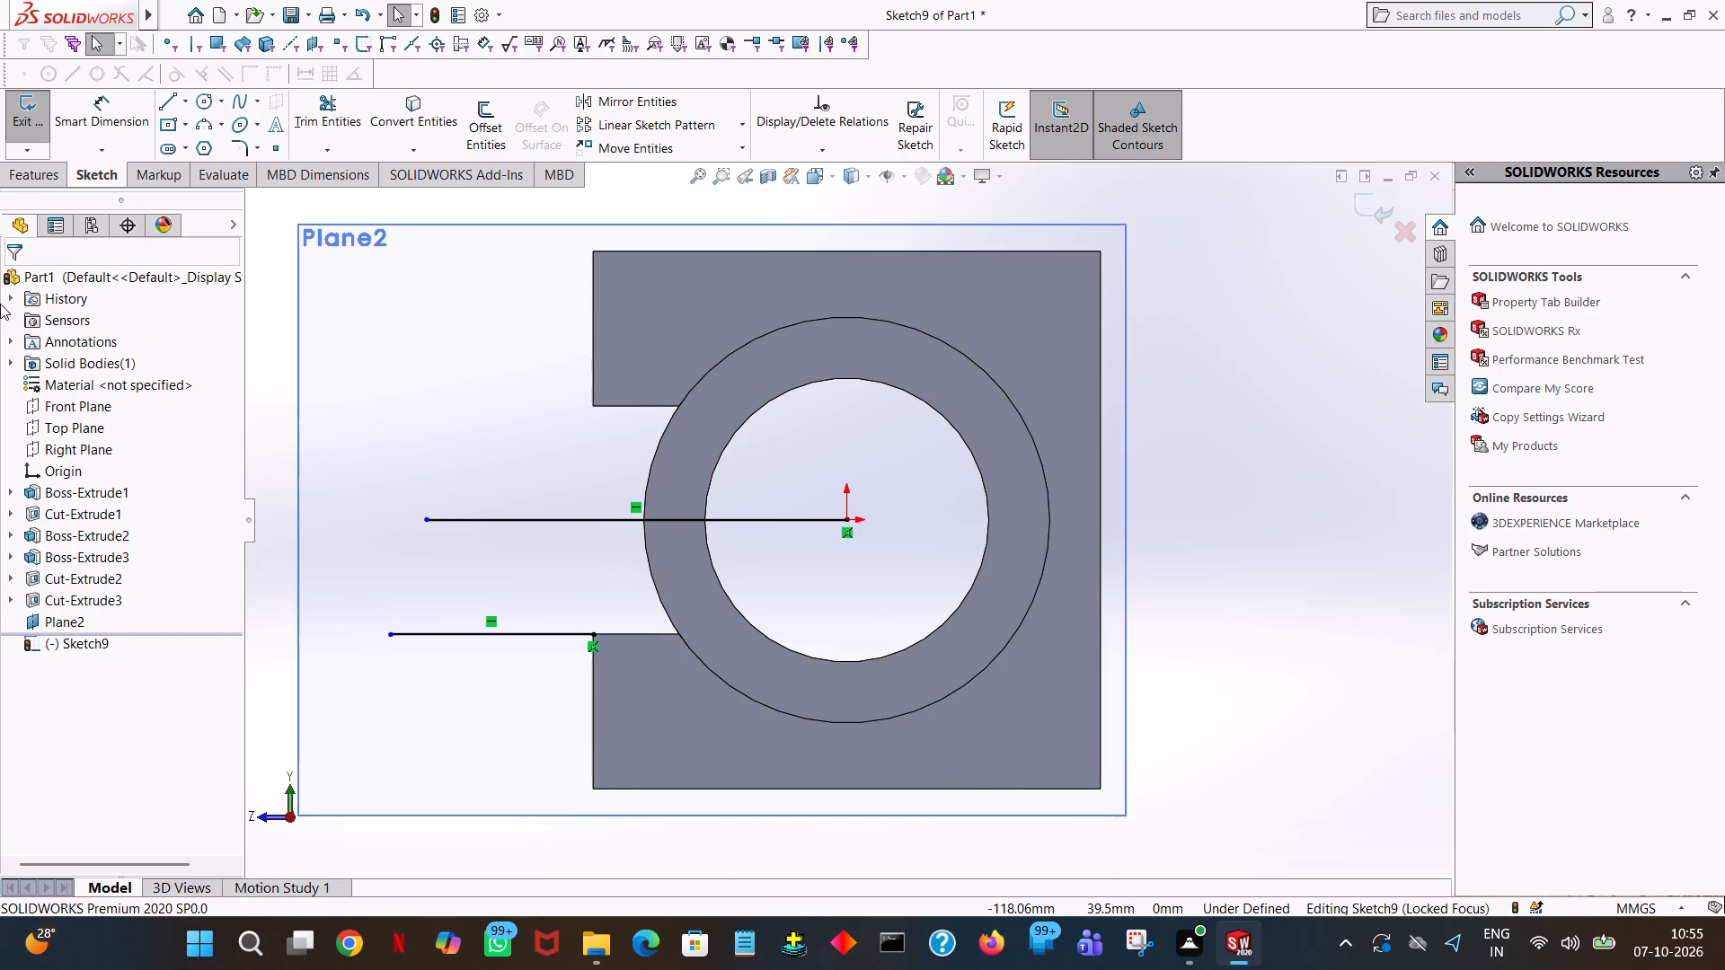
Trim away the horizontal line that runs from the origin through the middle of the slot.
{"action": "left_click", "coordinate": [167, 109]}
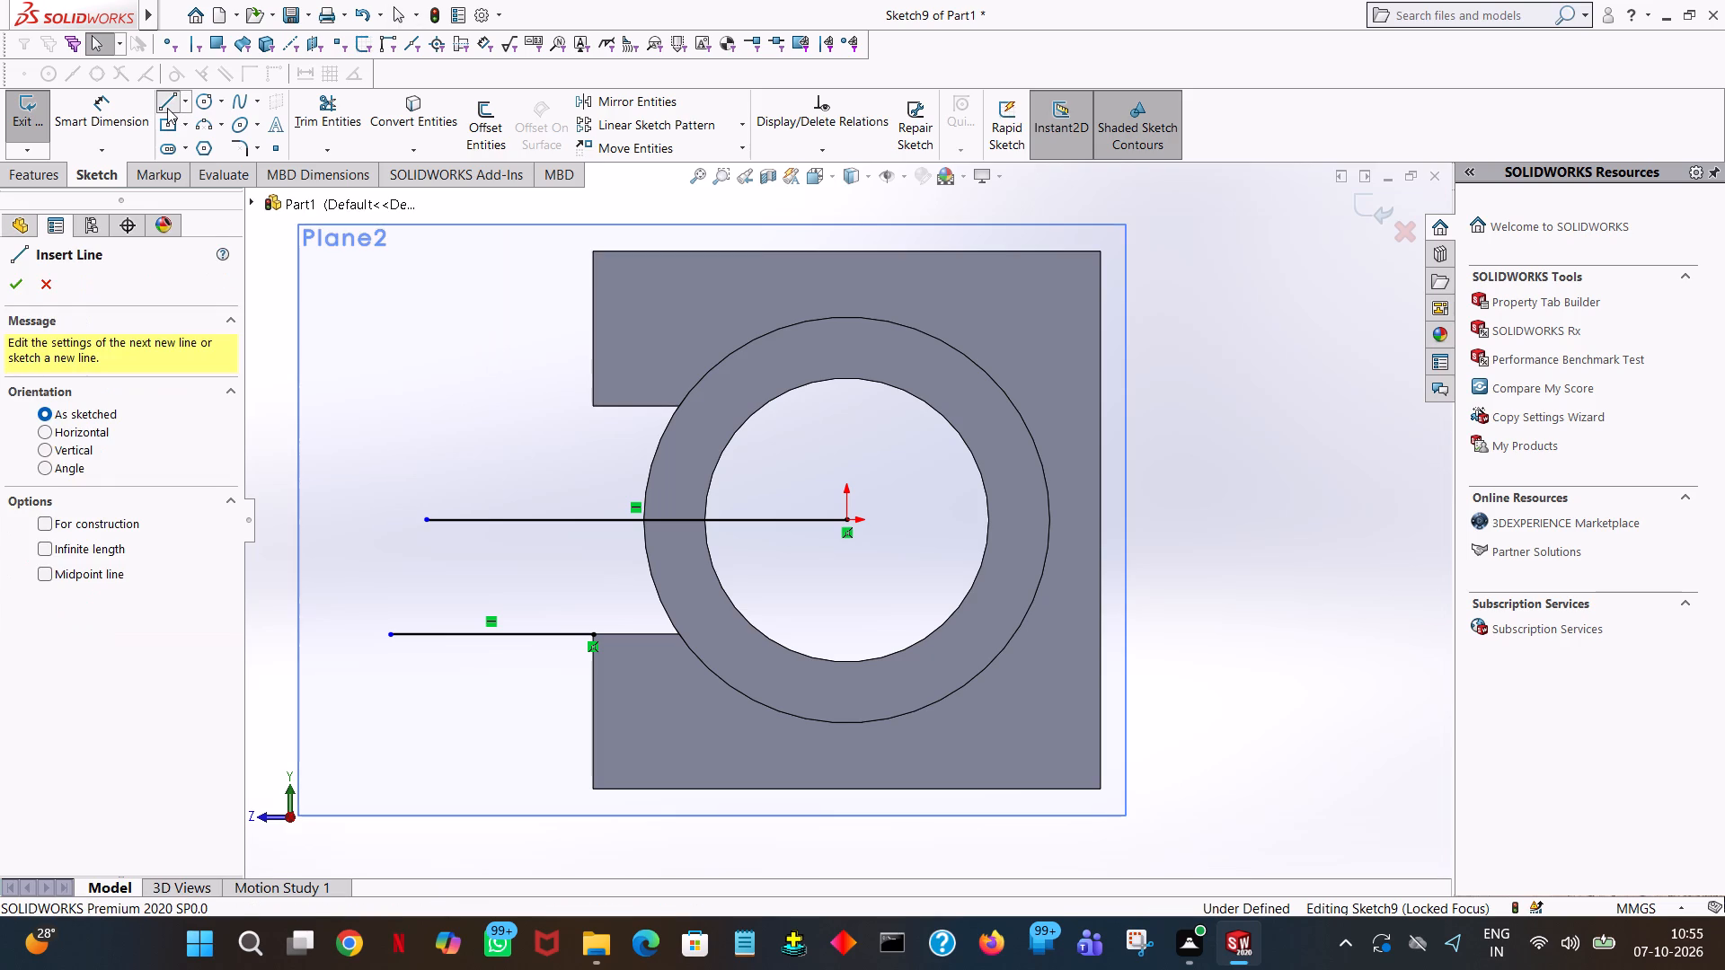
{"action": "left_click", "coordinate": [312, 95]}
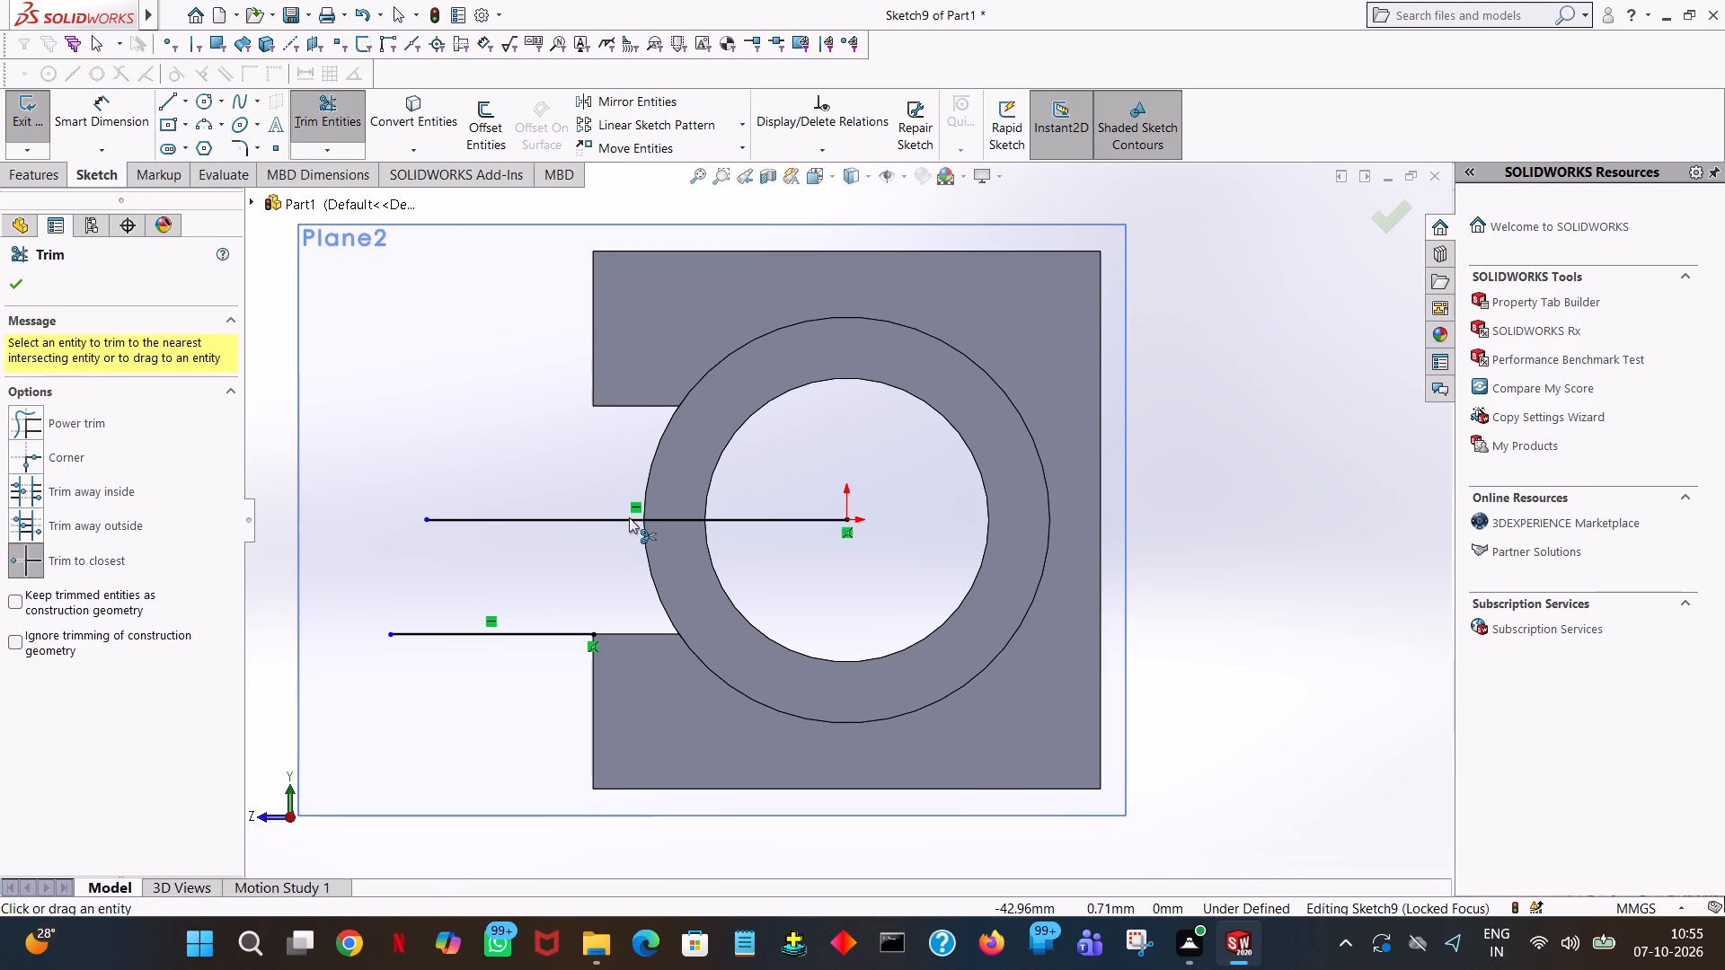
{"action": "left_click", "coordinate": [630, 517]}
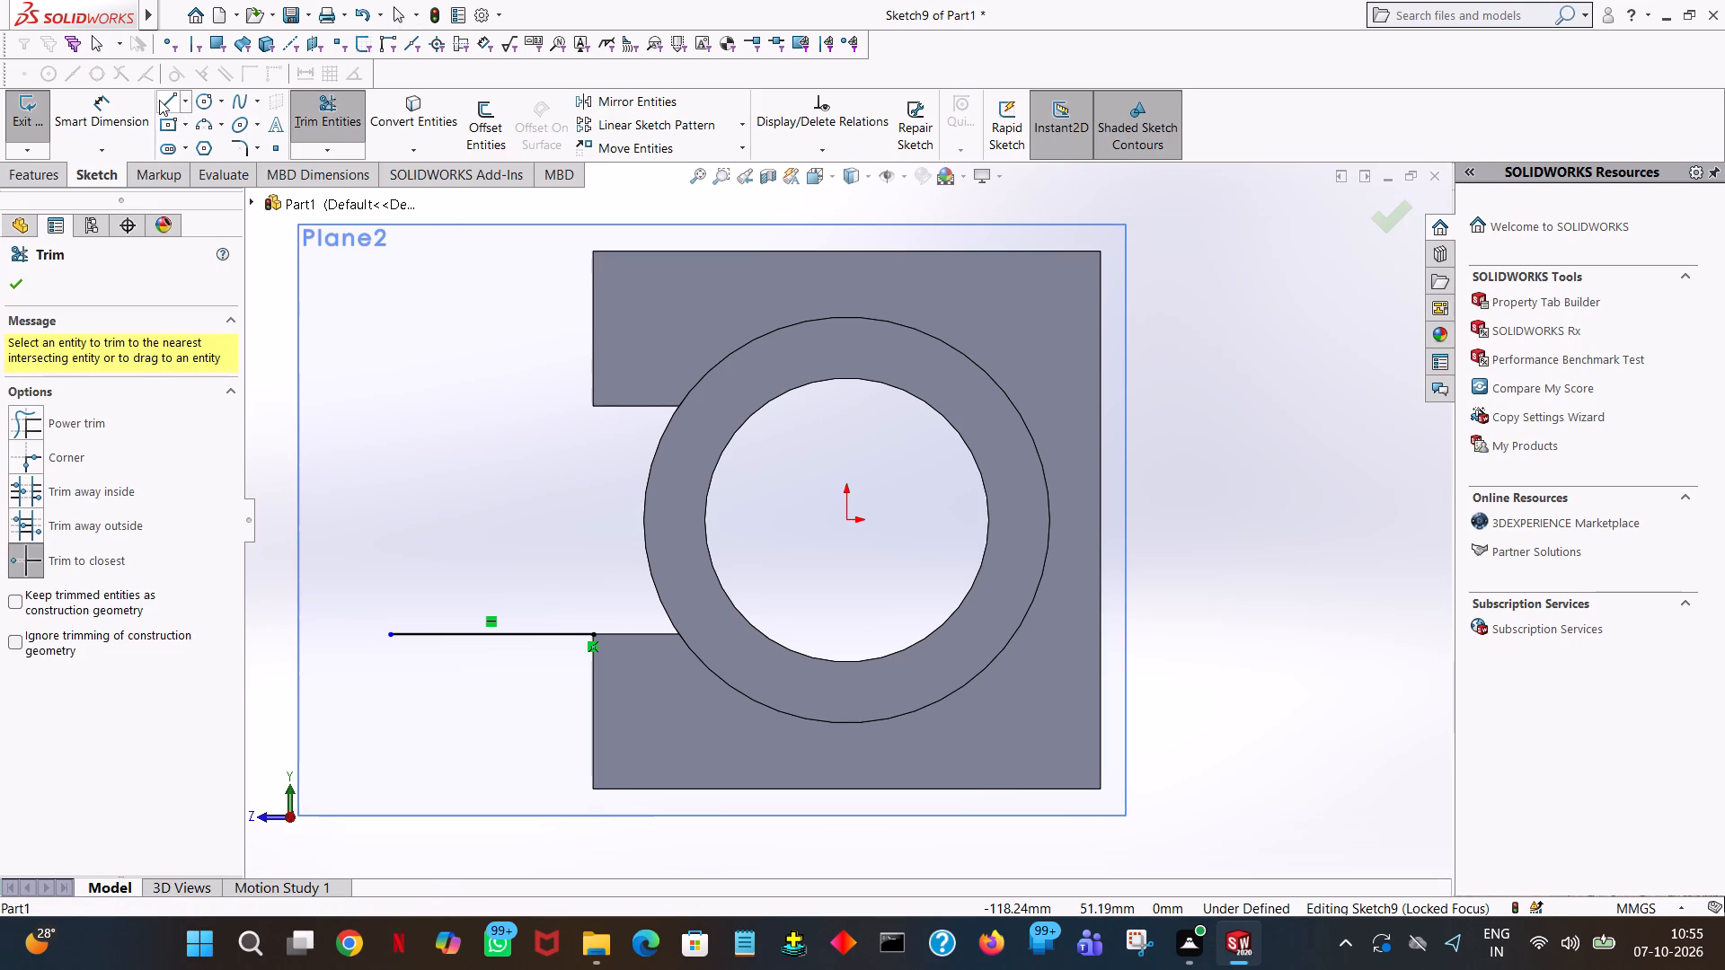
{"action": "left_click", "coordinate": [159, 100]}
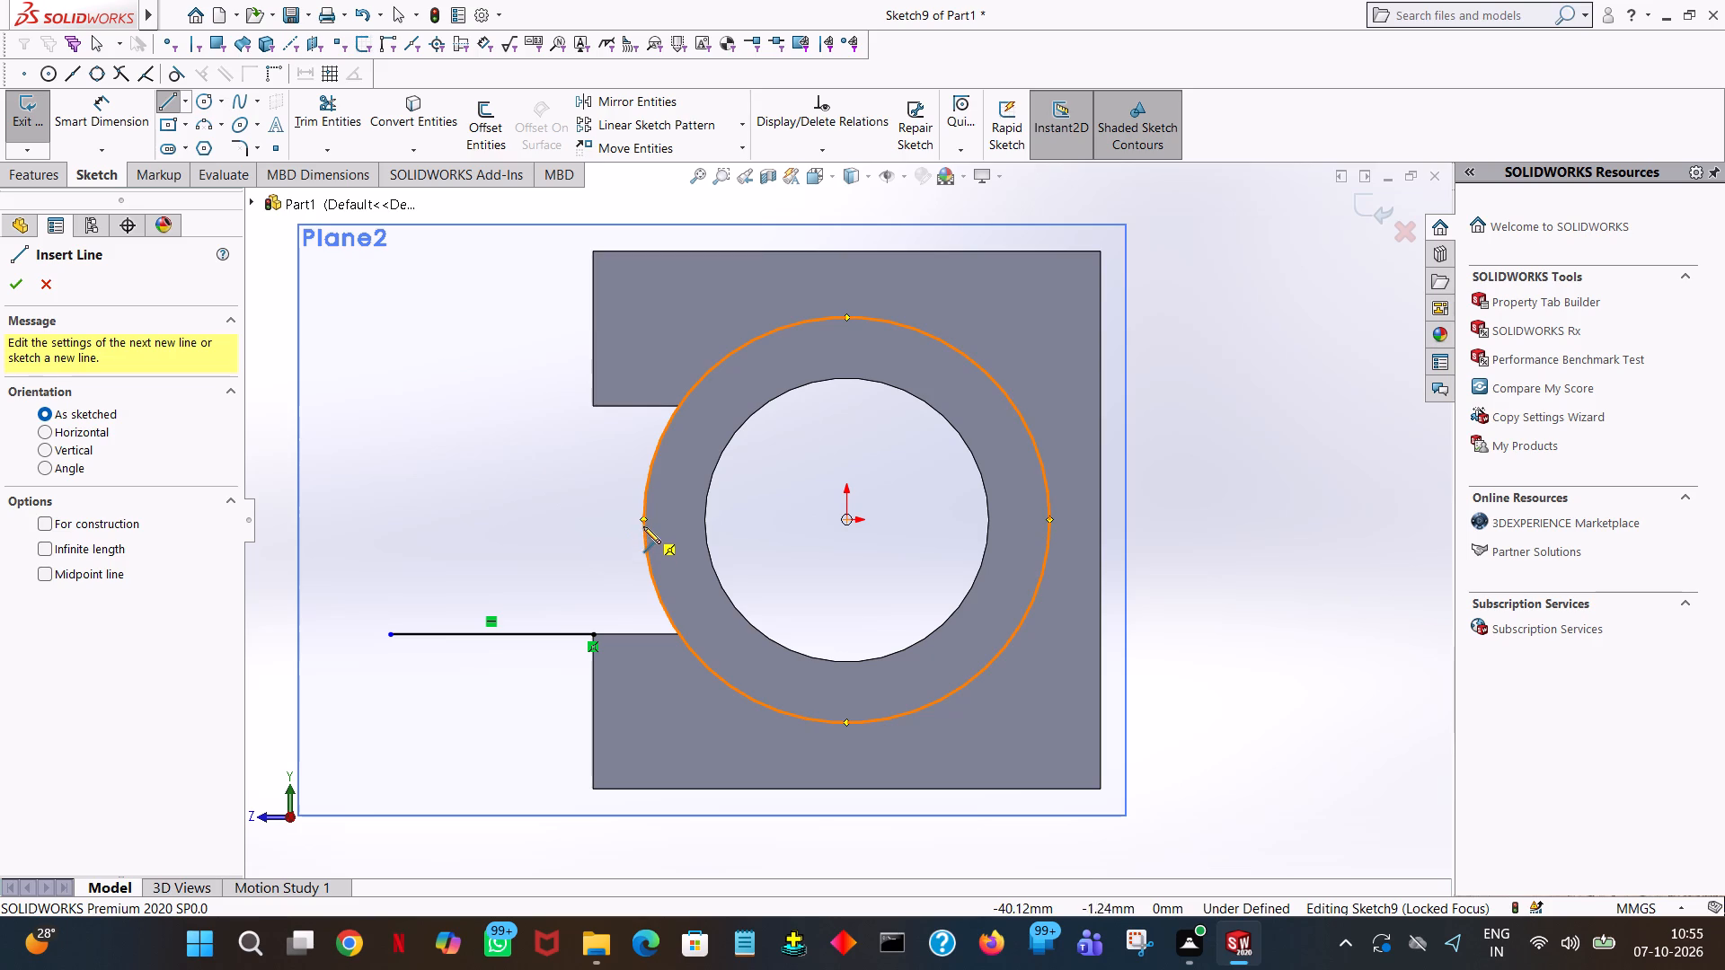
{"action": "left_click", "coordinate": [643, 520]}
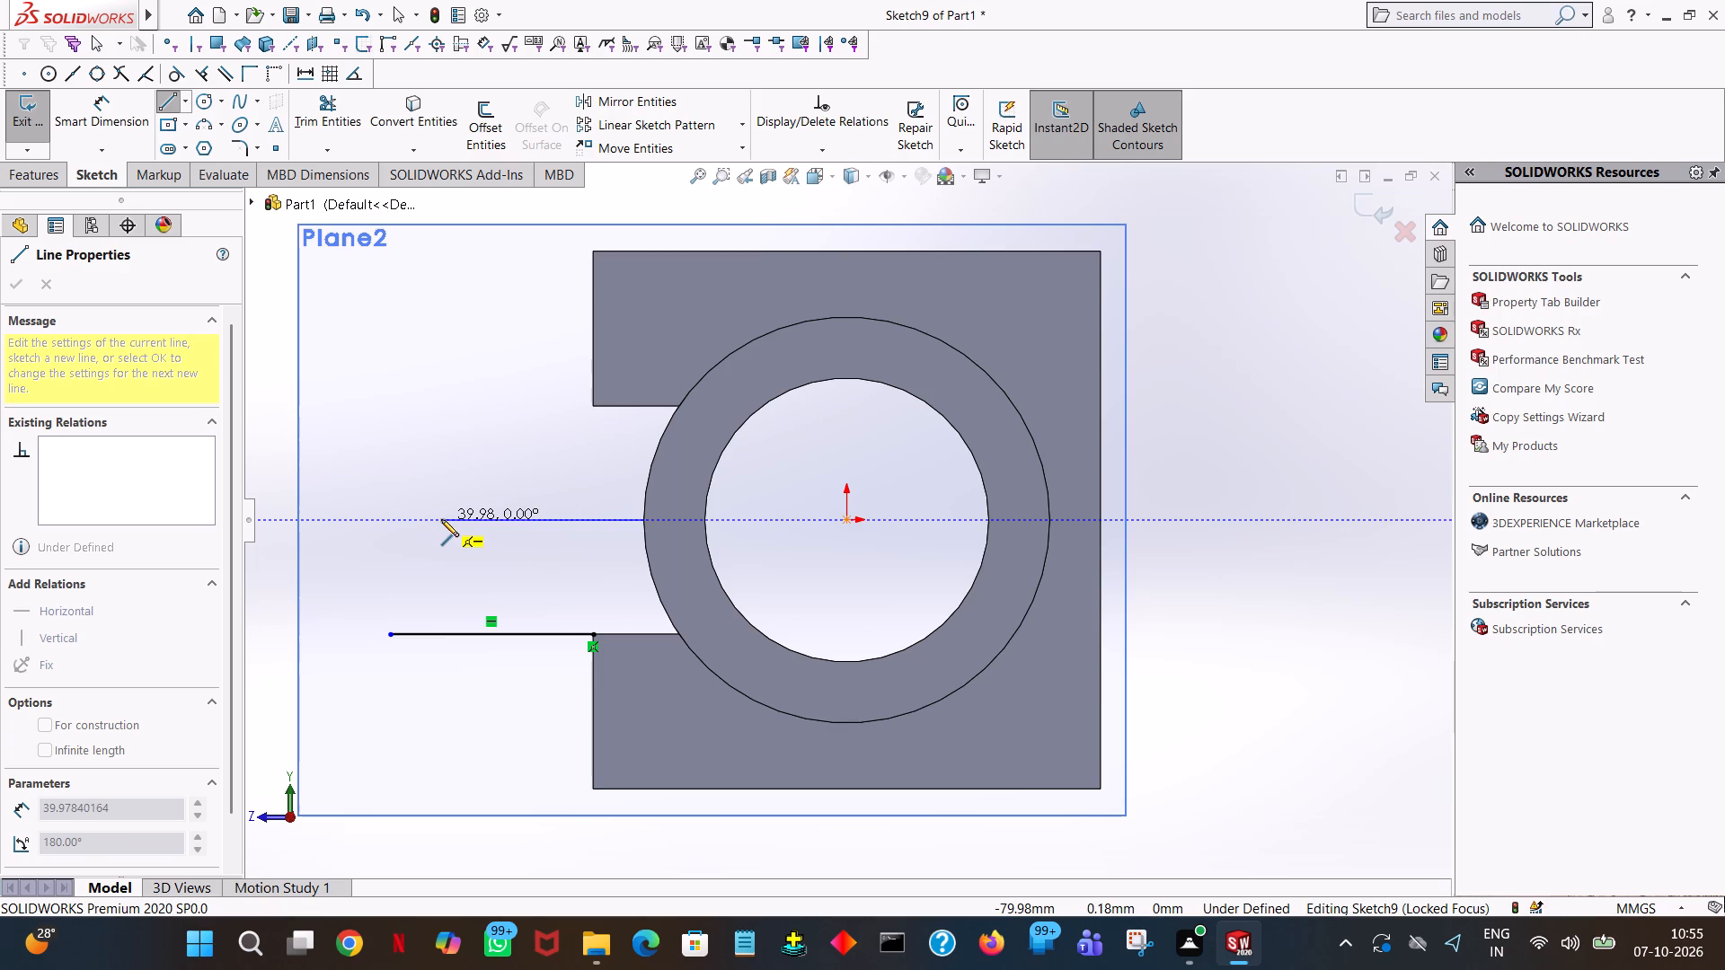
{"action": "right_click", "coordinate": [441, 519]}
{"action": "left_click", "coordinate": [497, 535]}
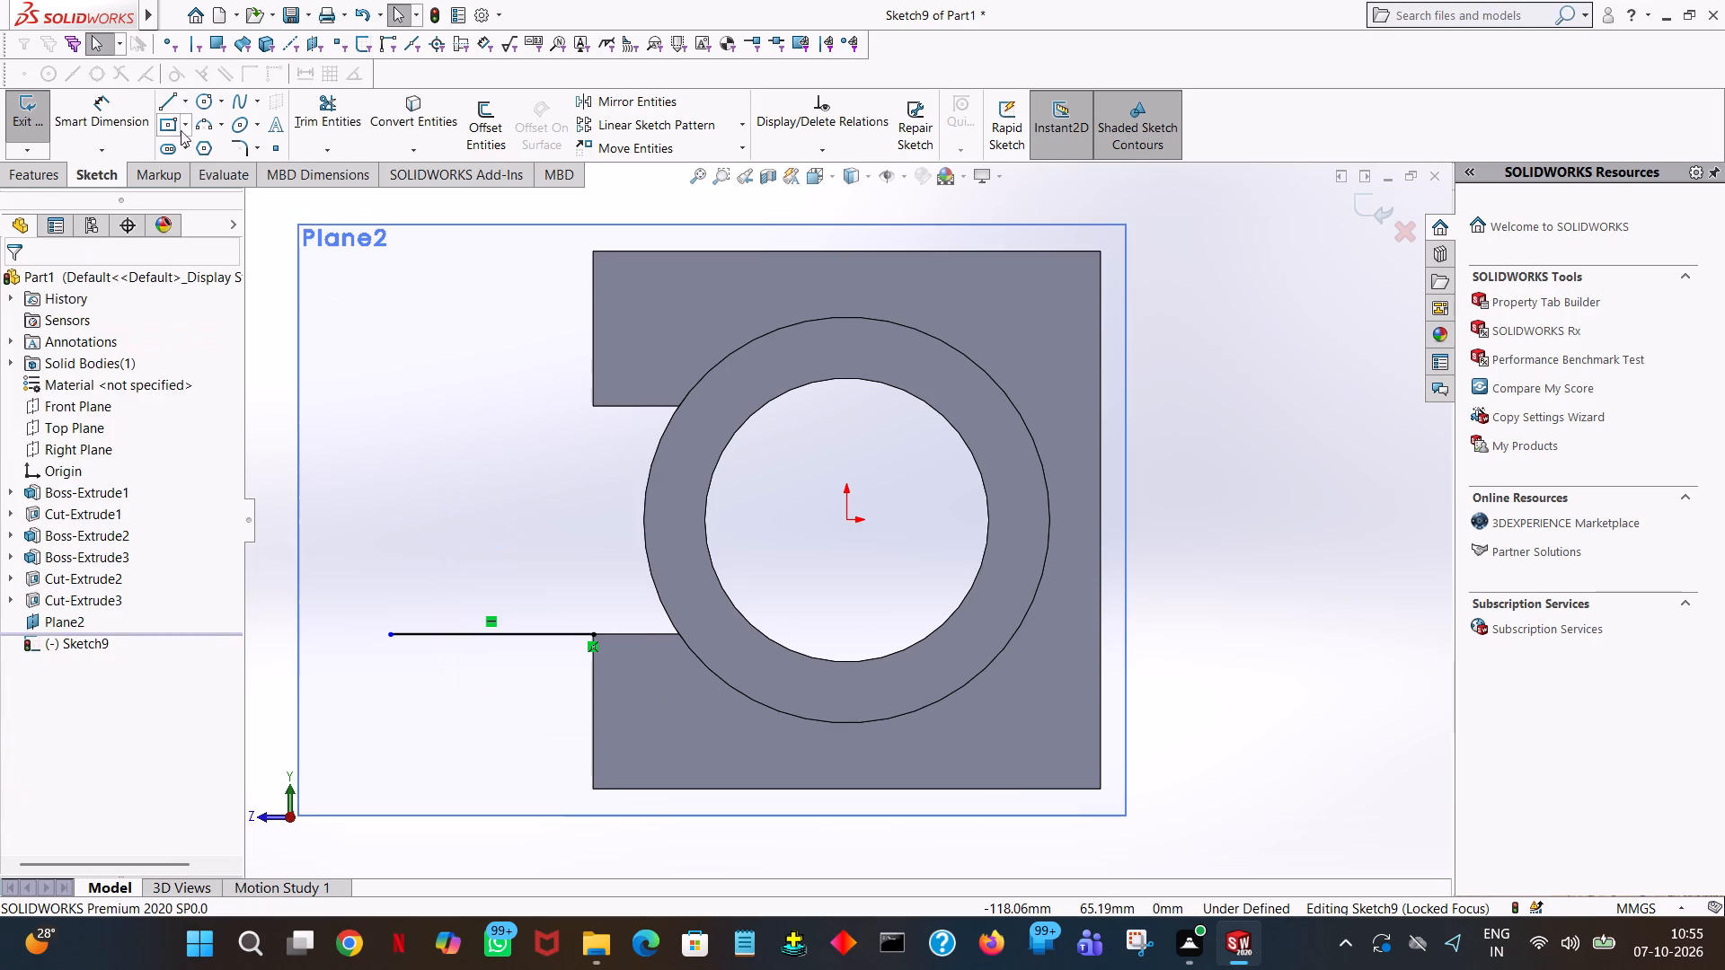
Sketch a vertical line across the slot's mouth from its upper outer corner to its lower outer corner.
{"action": "left_click", "coordinate": [167, 109]}
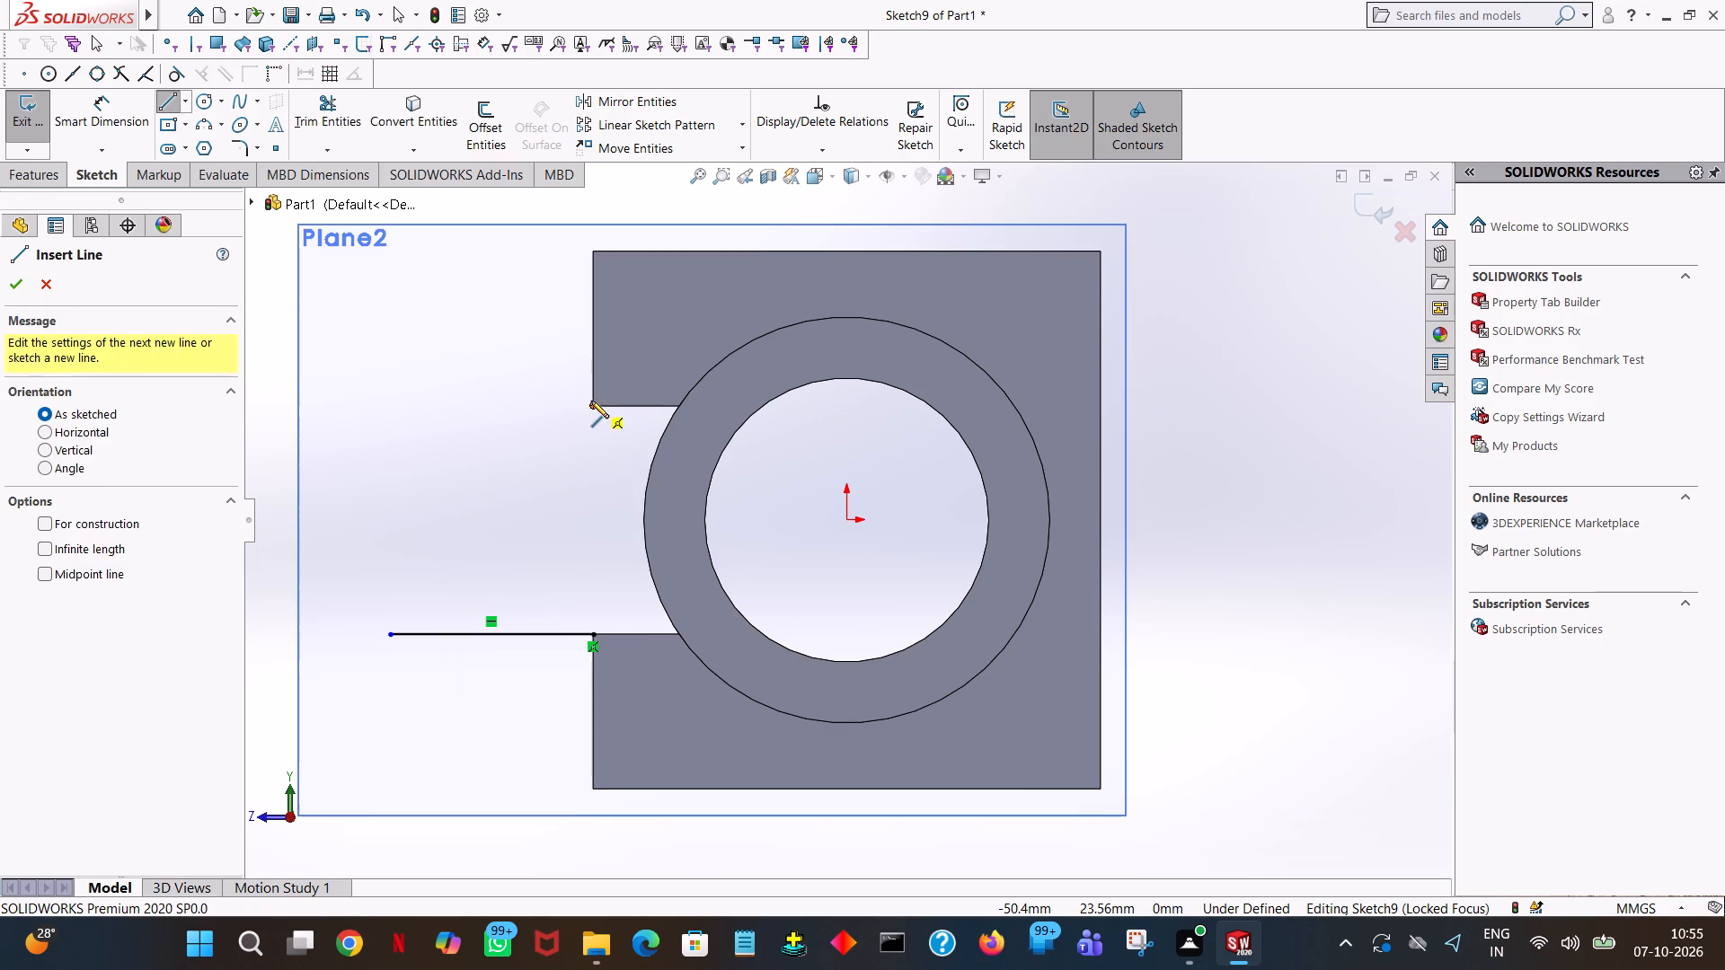
{"action": "left_click", "coordinate": [592, 408]}
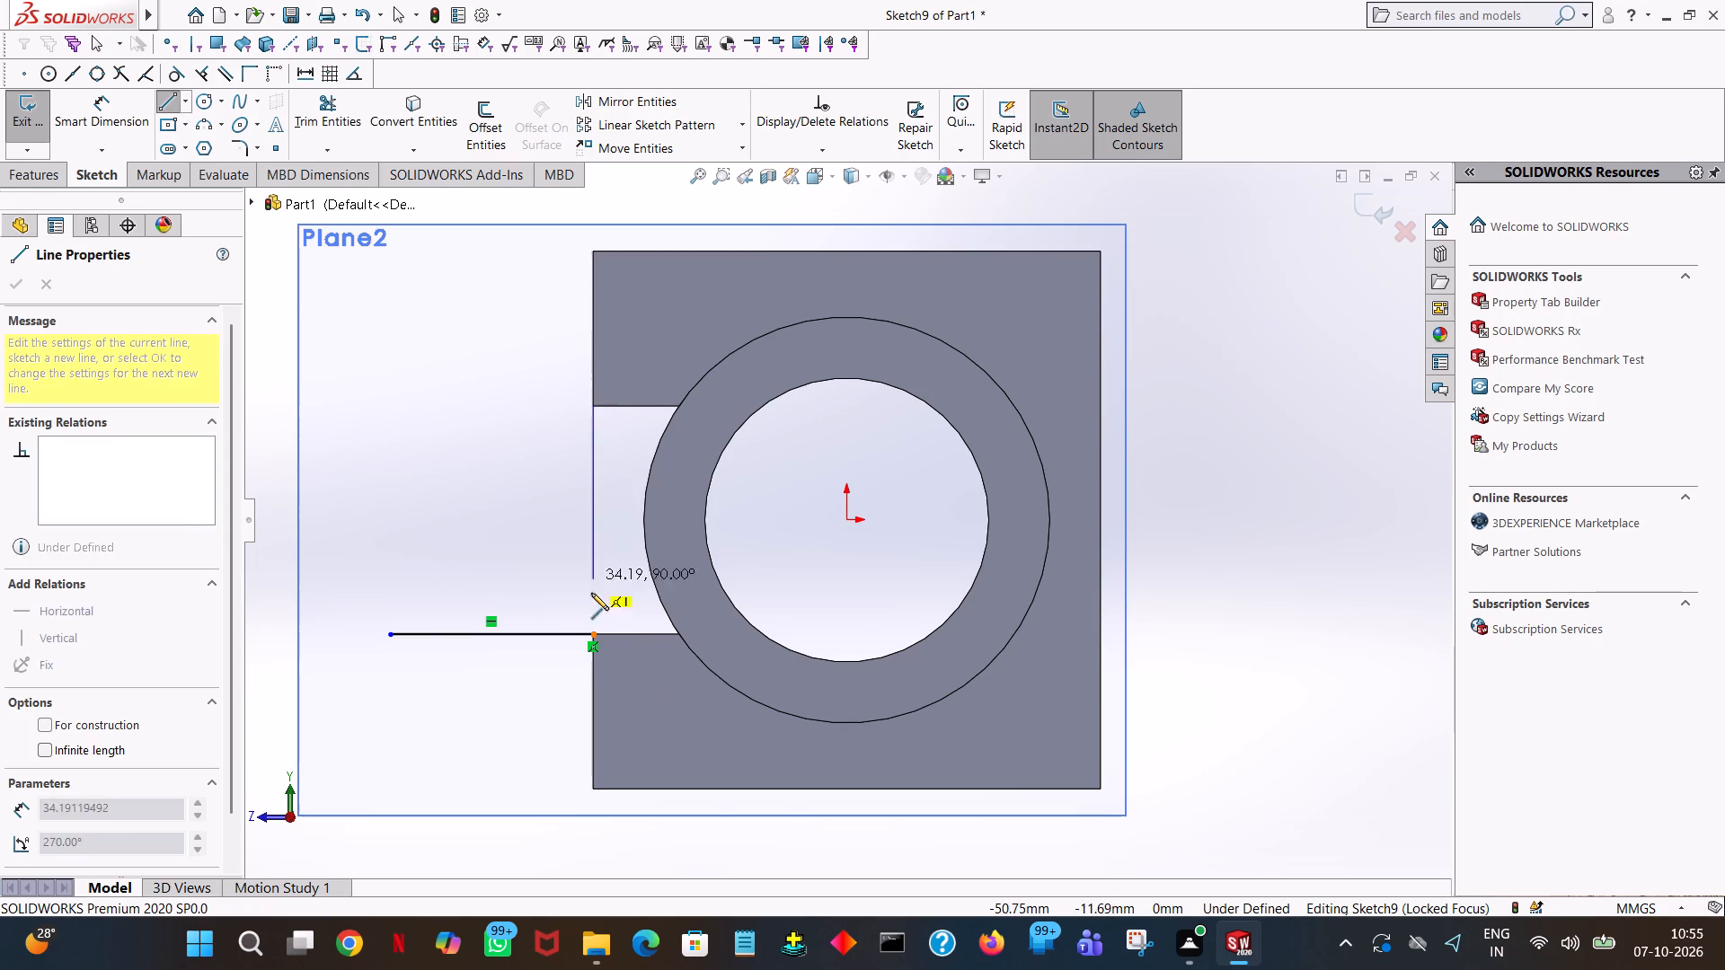
{"action": "left_click", "coordinate": [594, 636]}
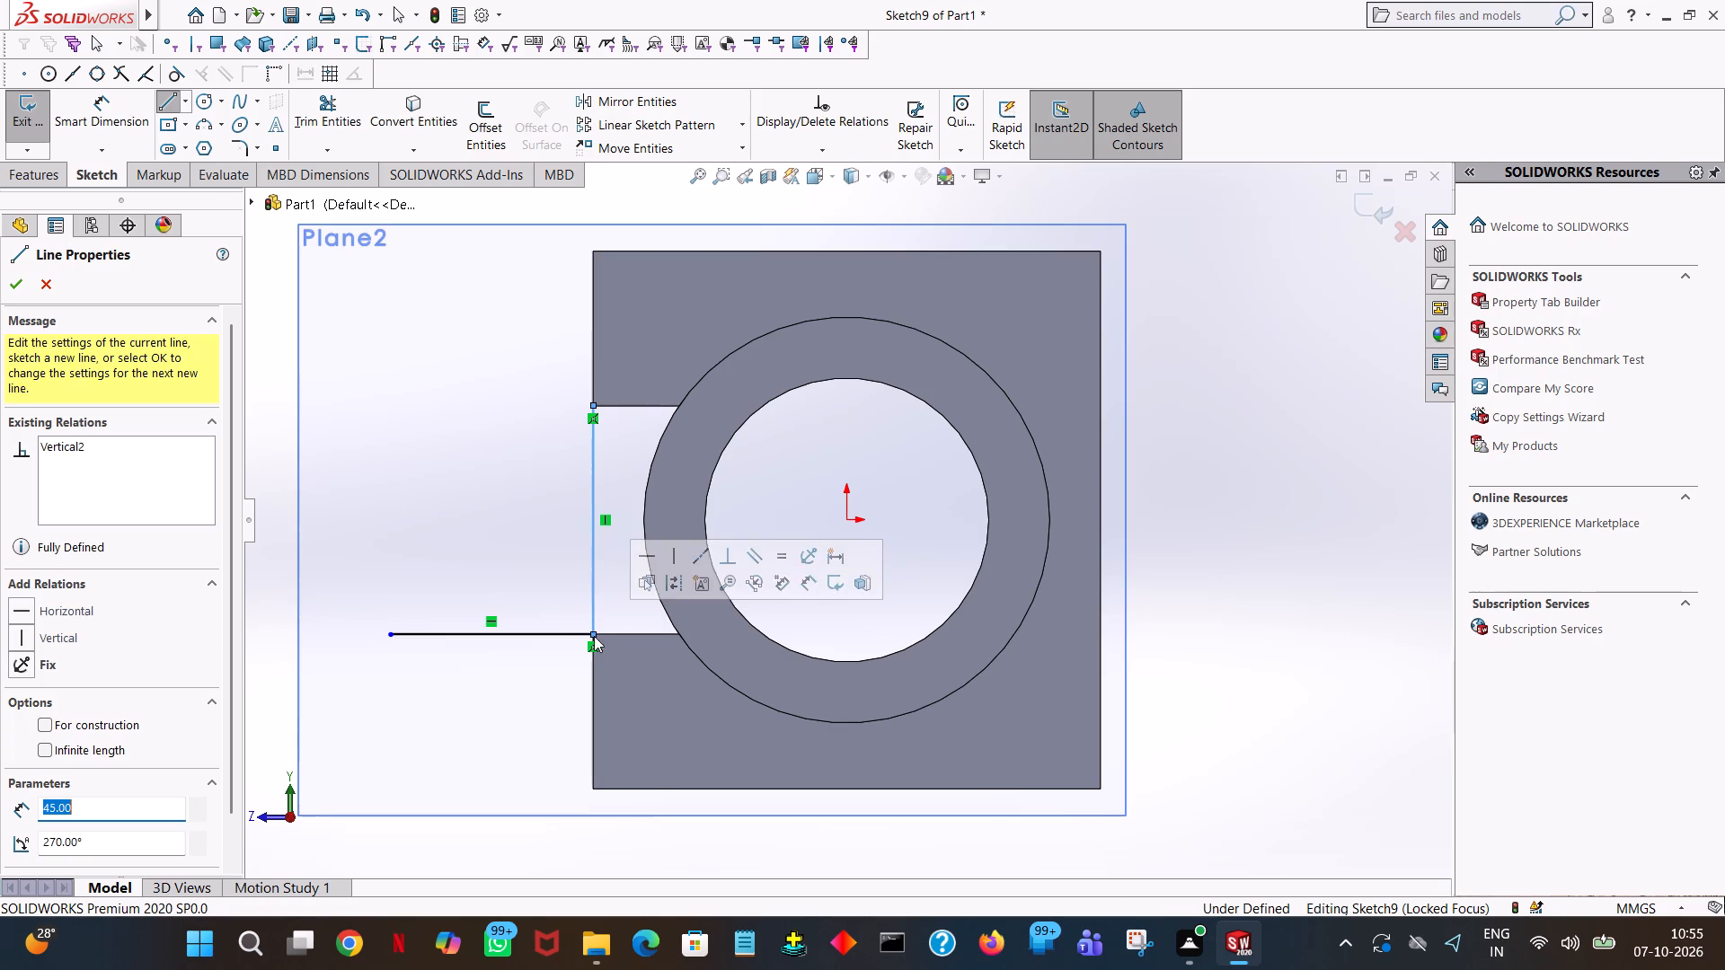
{"action": "right_click", "coordinate": [594, 636]}
{"action": "left_click", "coordinate": [634, 648]}
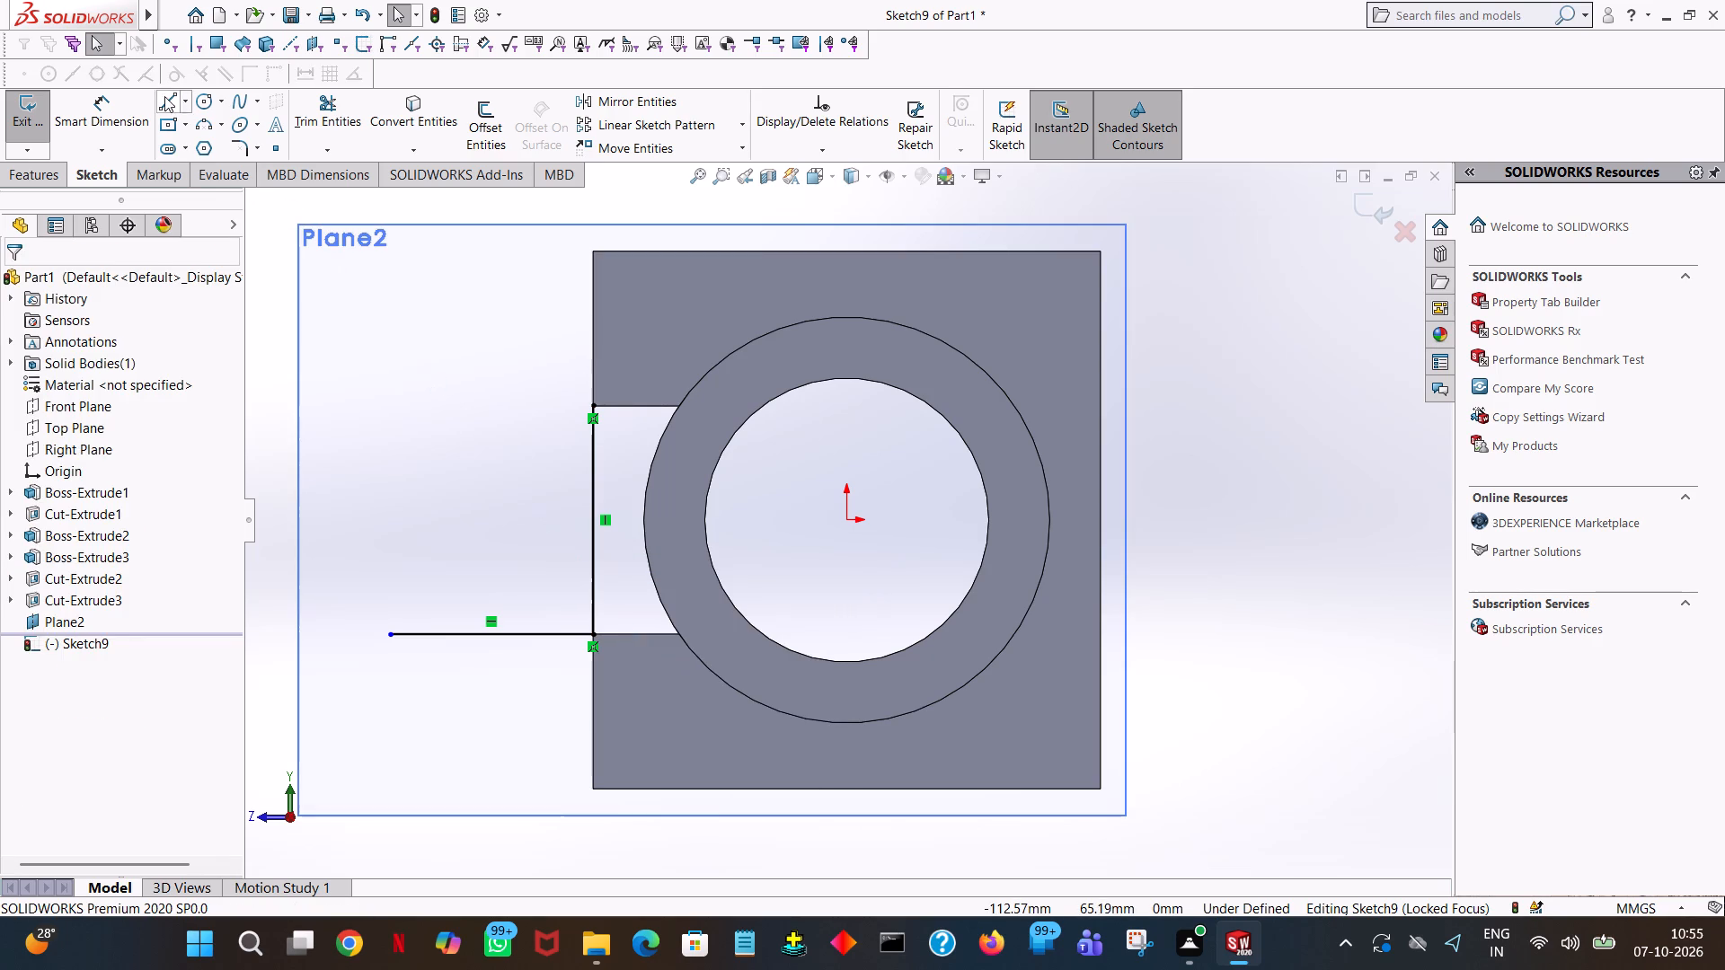
Sketch a horizontal line outward from the midpoint of the slot-mouth line and set its length to 40 mm.
{"action": "left_click", "coordinate": [164, 99]}
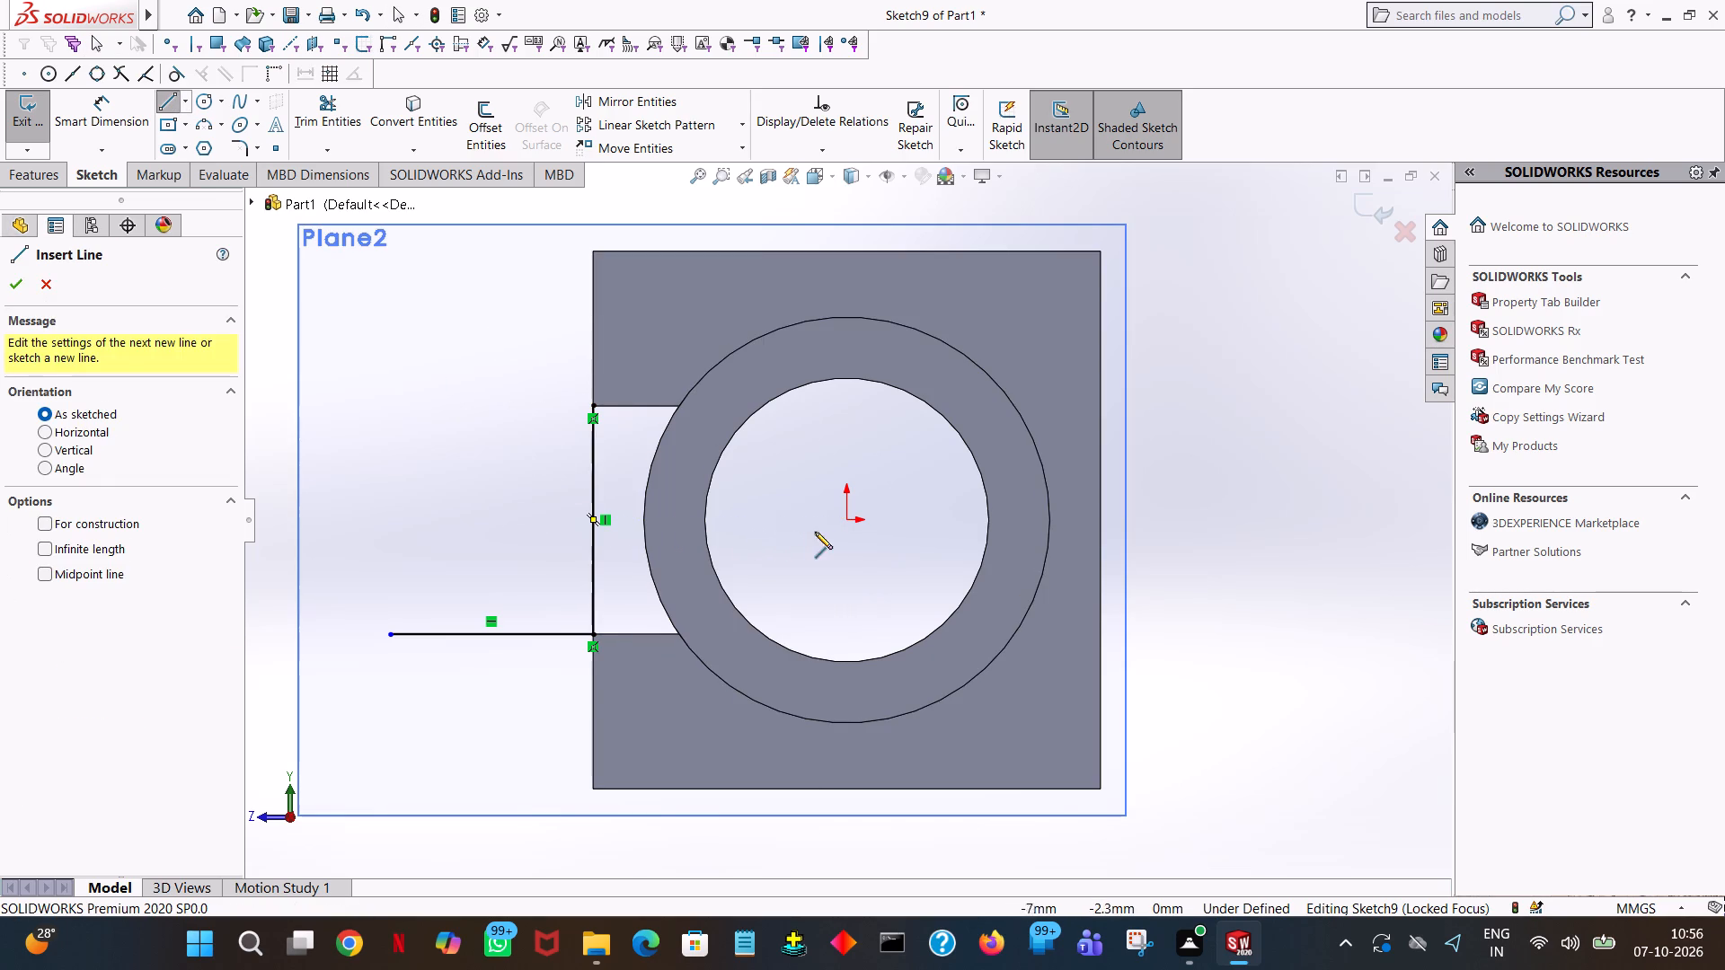
{"action": "left_click", "coordinate": [591, 519]}
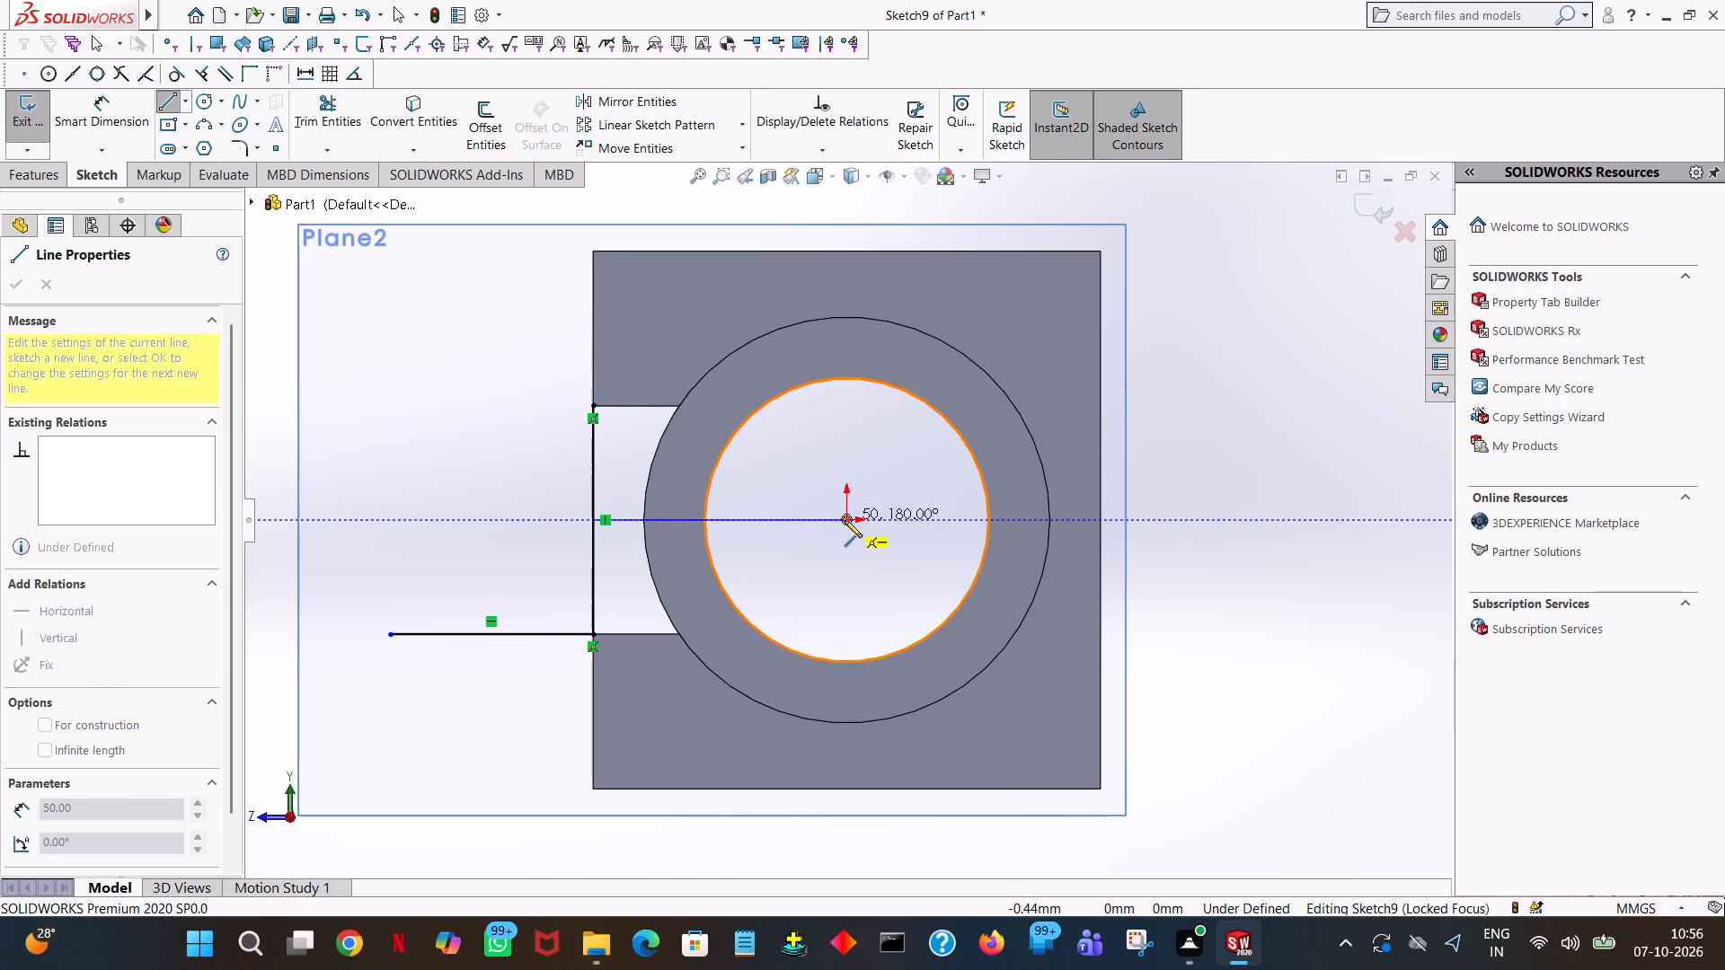
{"action": "left_click", "coordinate": [408, 519]}
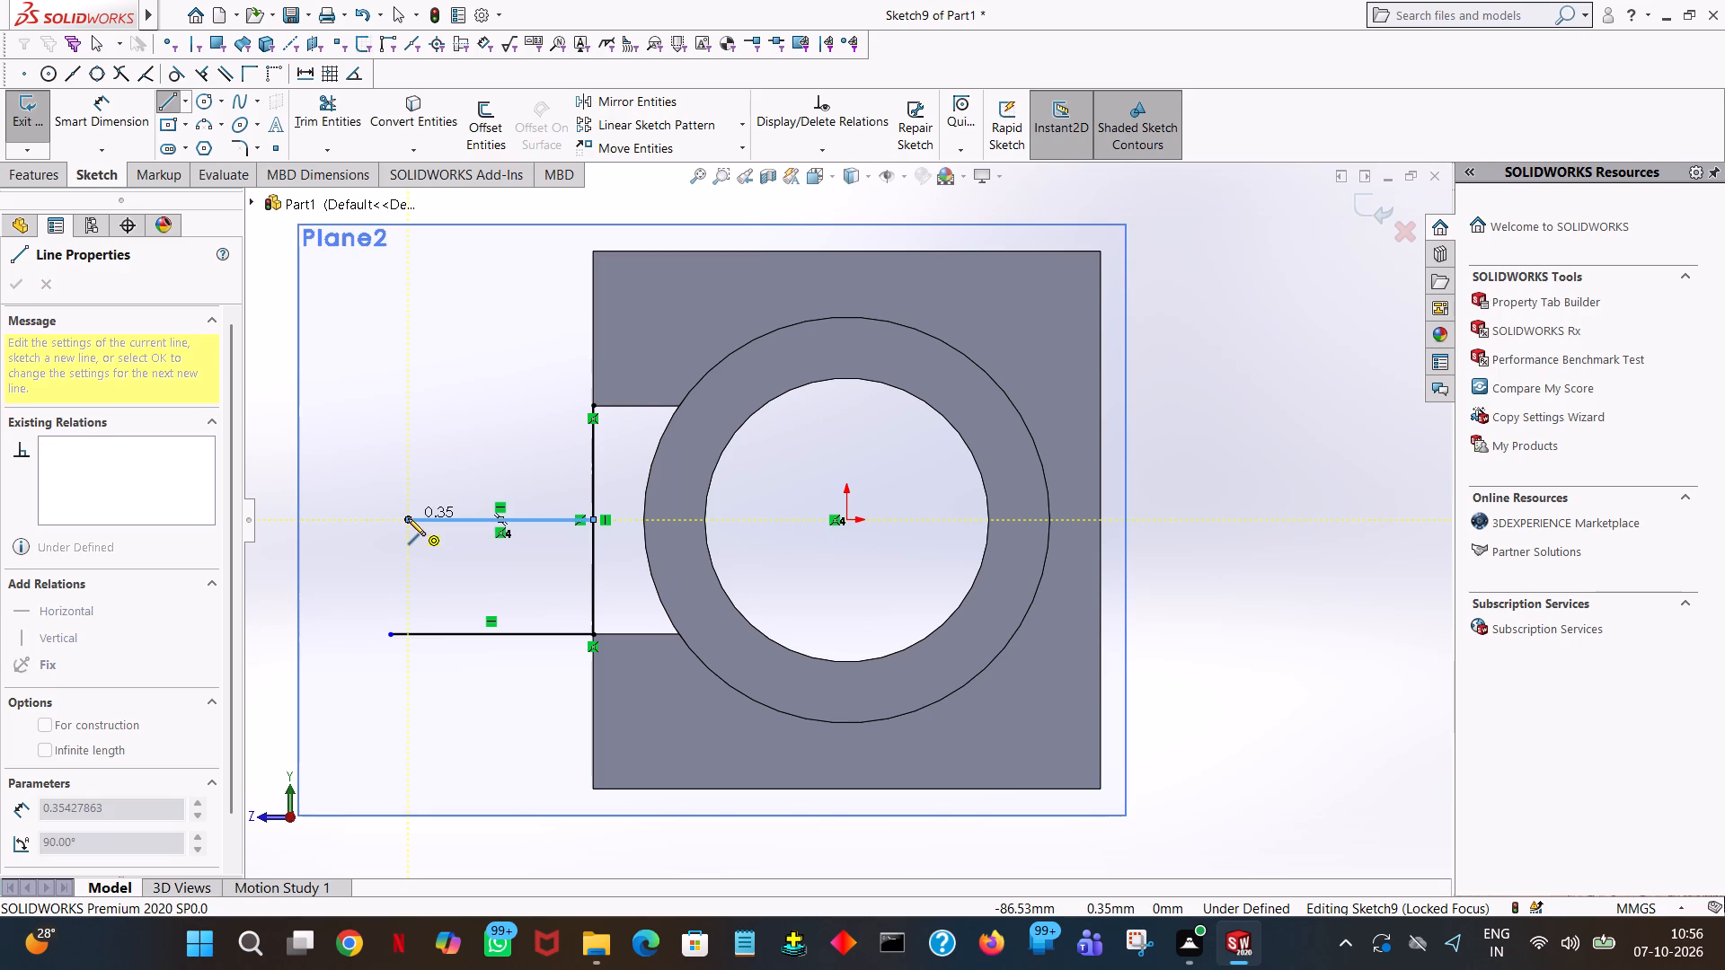
{"action": "right_click", "coordinate": [407, 517]}
{"action": "left_click", "coordinate": [452, 534]}
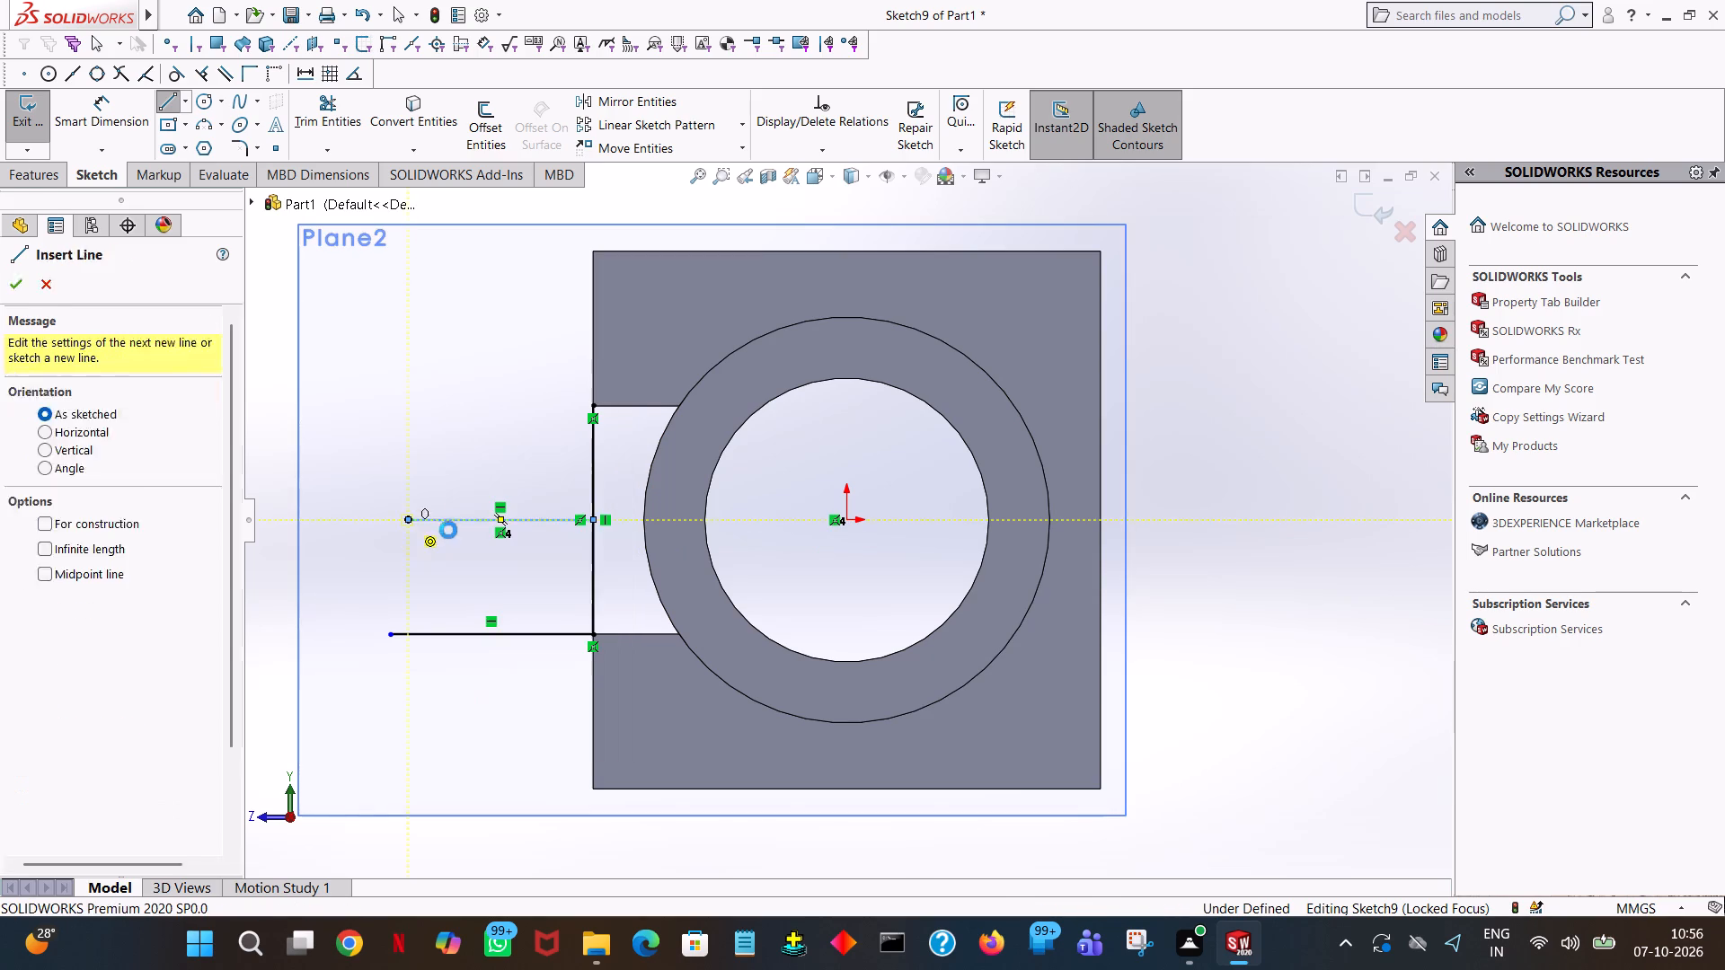
{"action": "left_click", "coordinate": [444, 518]}
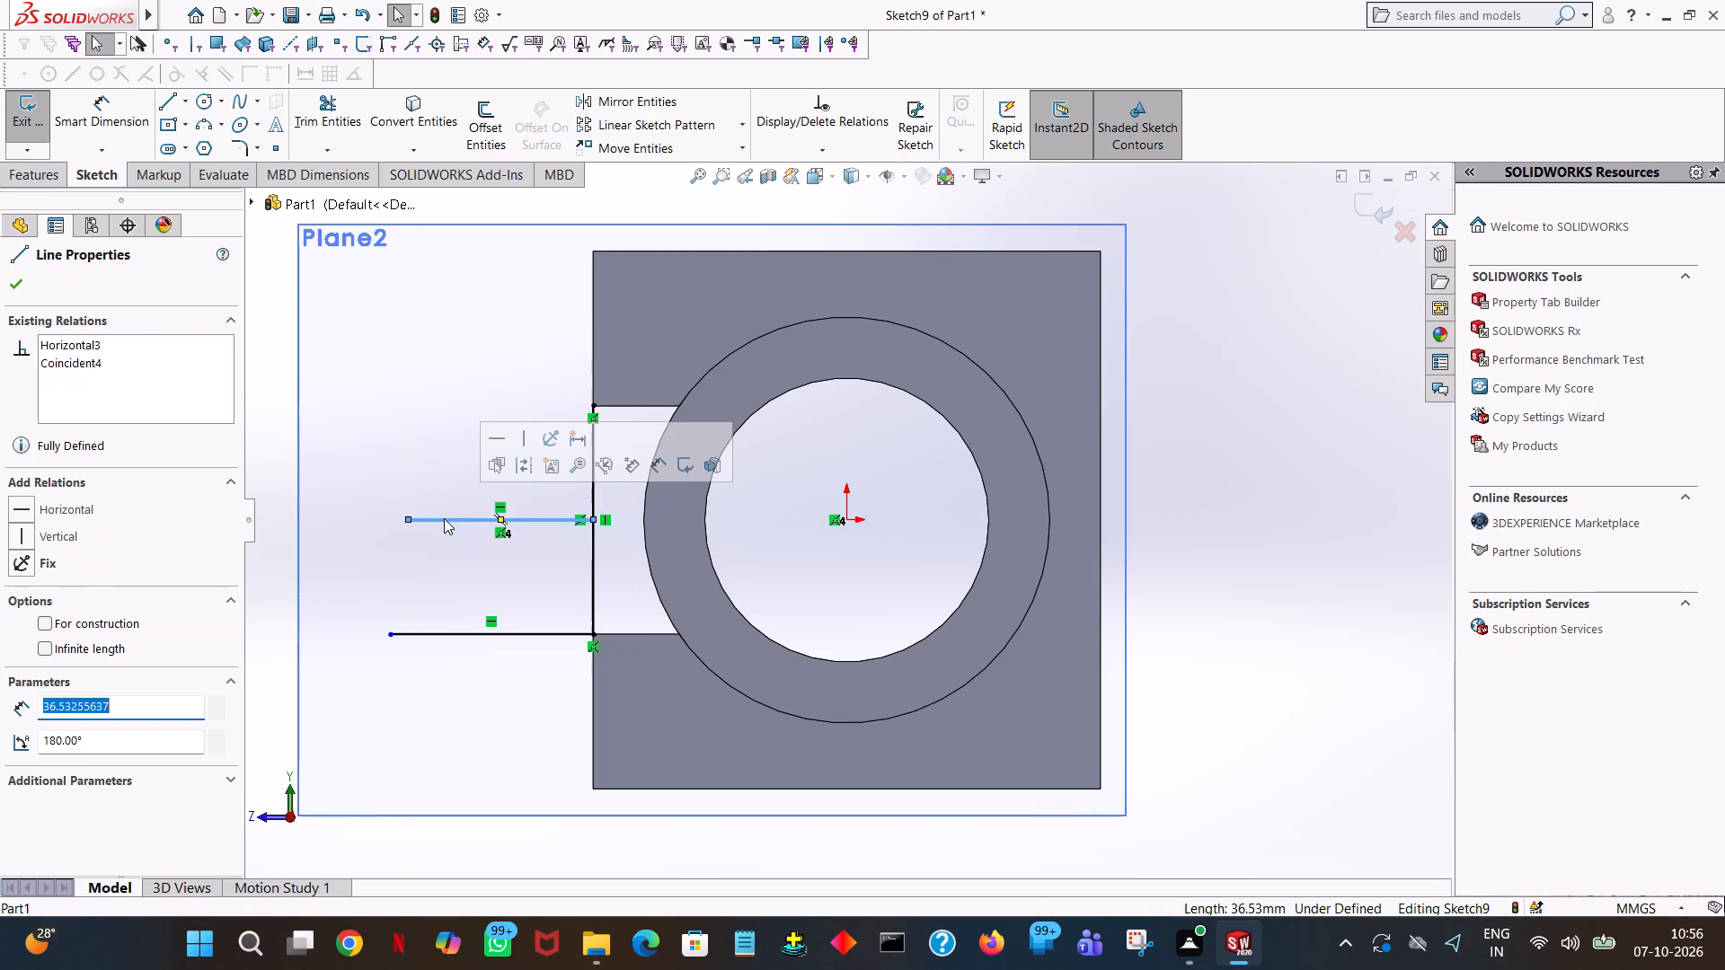
{"action": "type", "text": "40"}
{"action": "key", "text": "Return"}
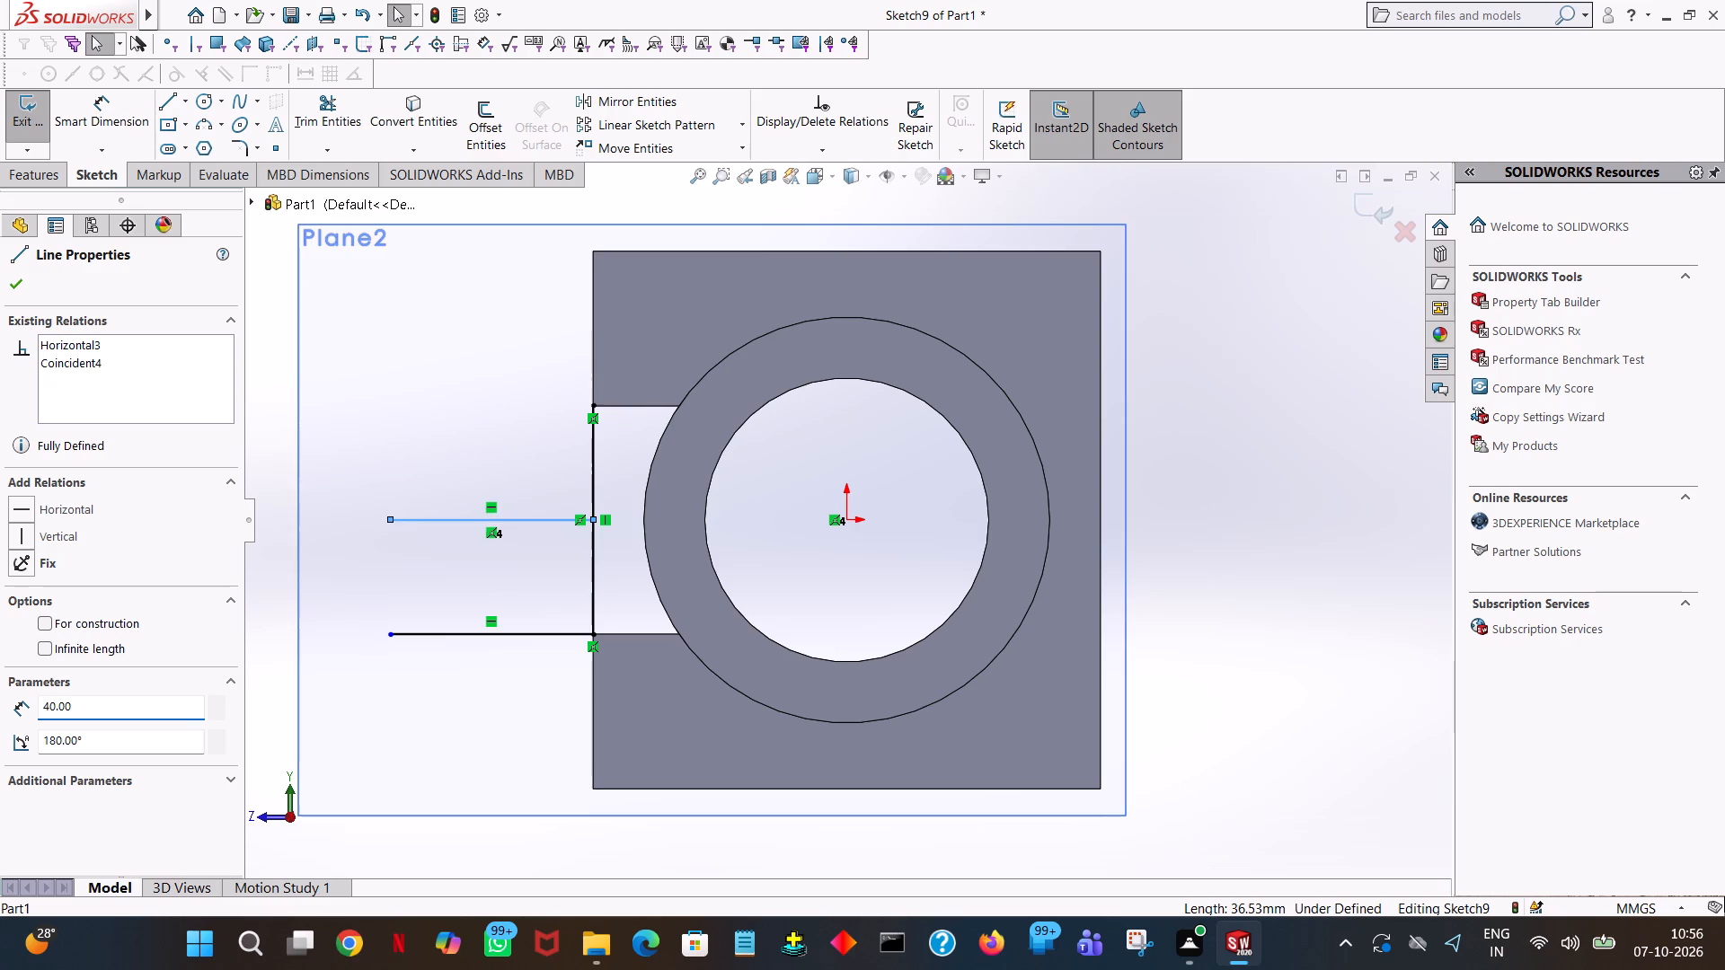
{"action": "left_click", "coordinate": [11, 292]}
Trim away the horizontal line extending outward from the slot's lower outer corner.
{"action": "left_click", "coordinate": [343, 129]}
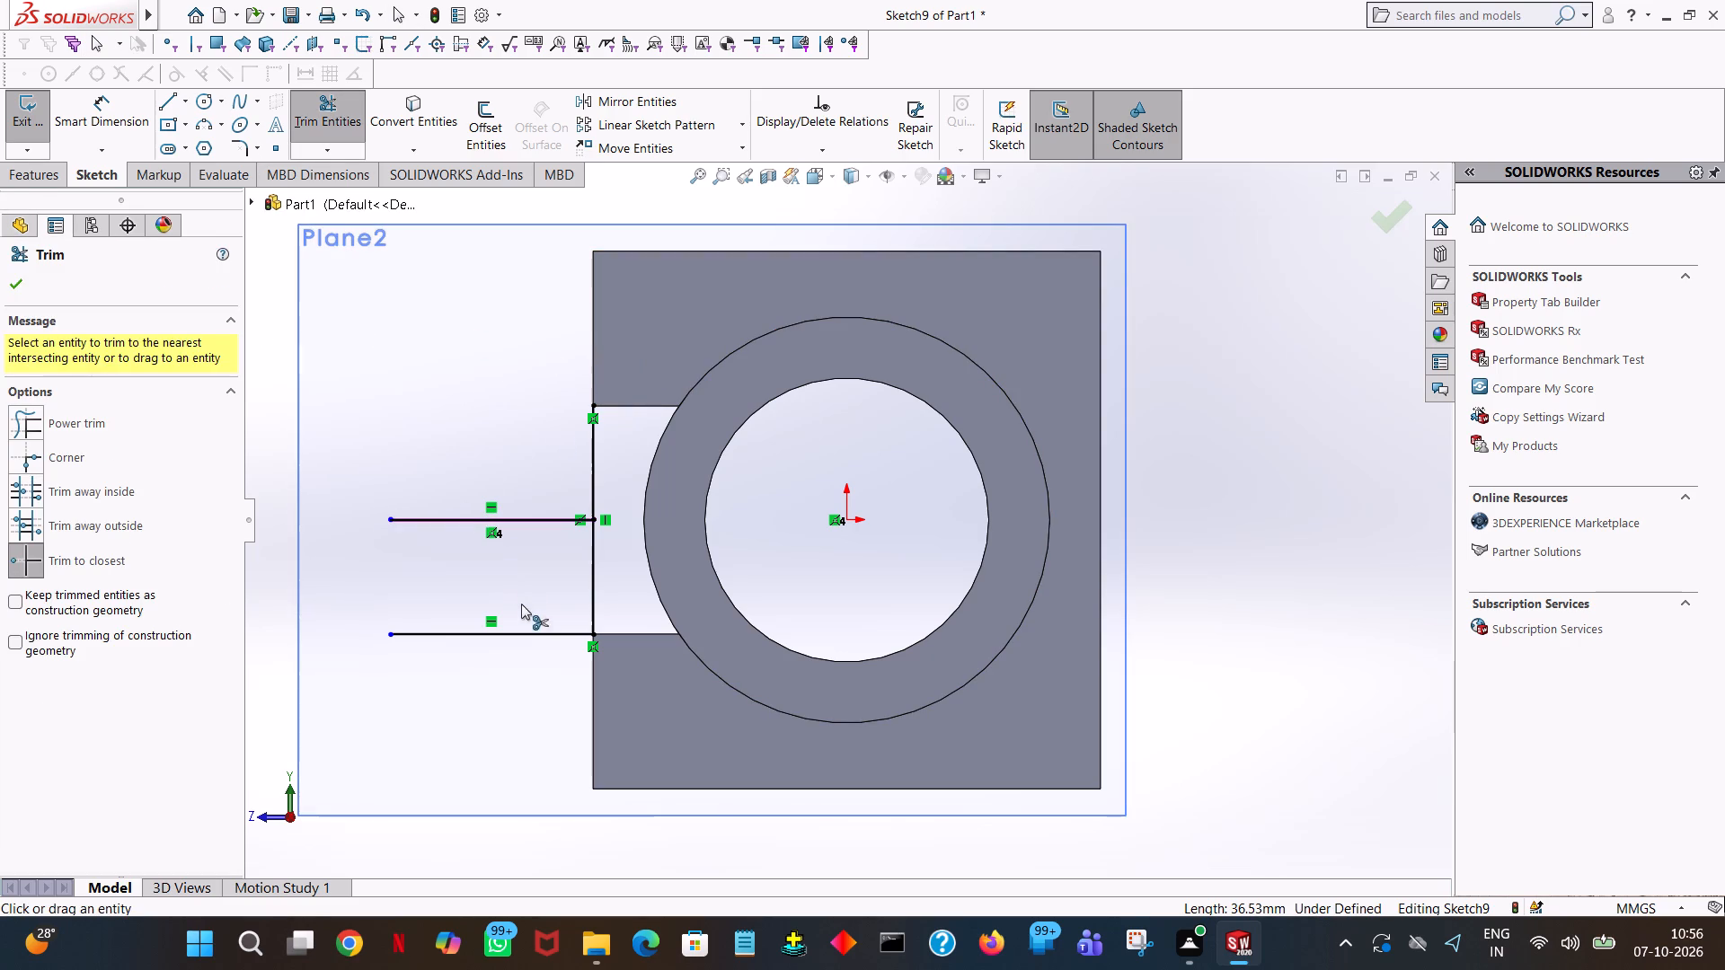
{"action": "left_click", "coordinate": [526, 630]}
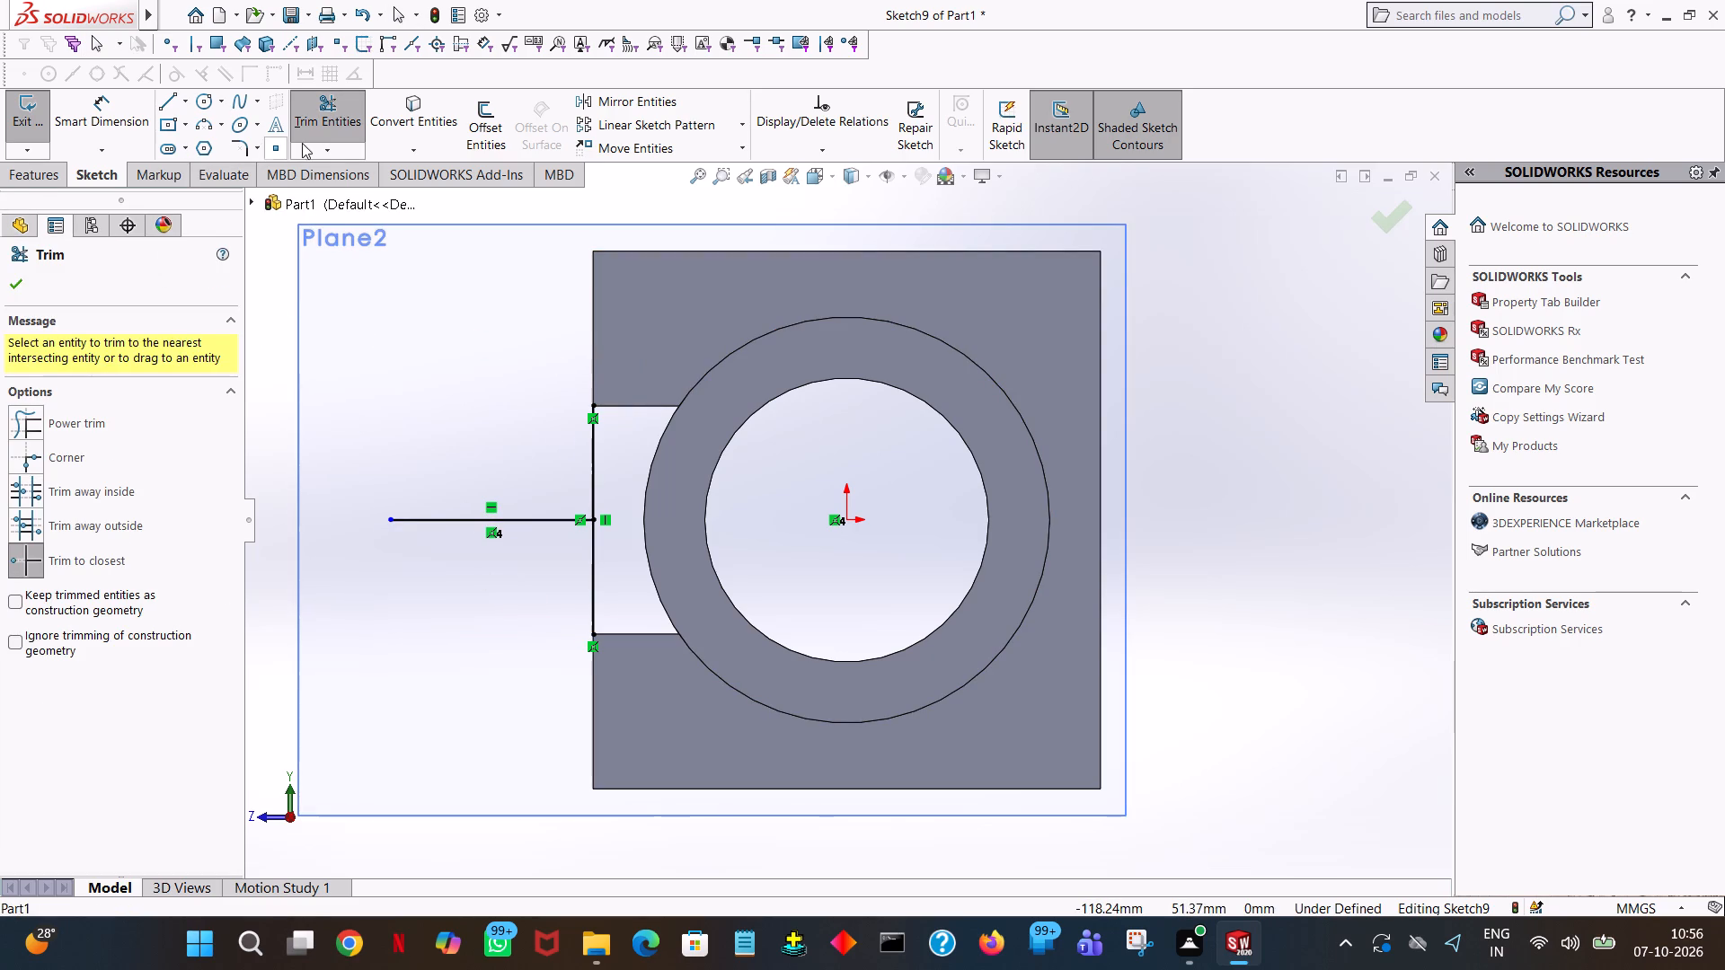
{"action": "left_click", "coordinate": [328, 115]}
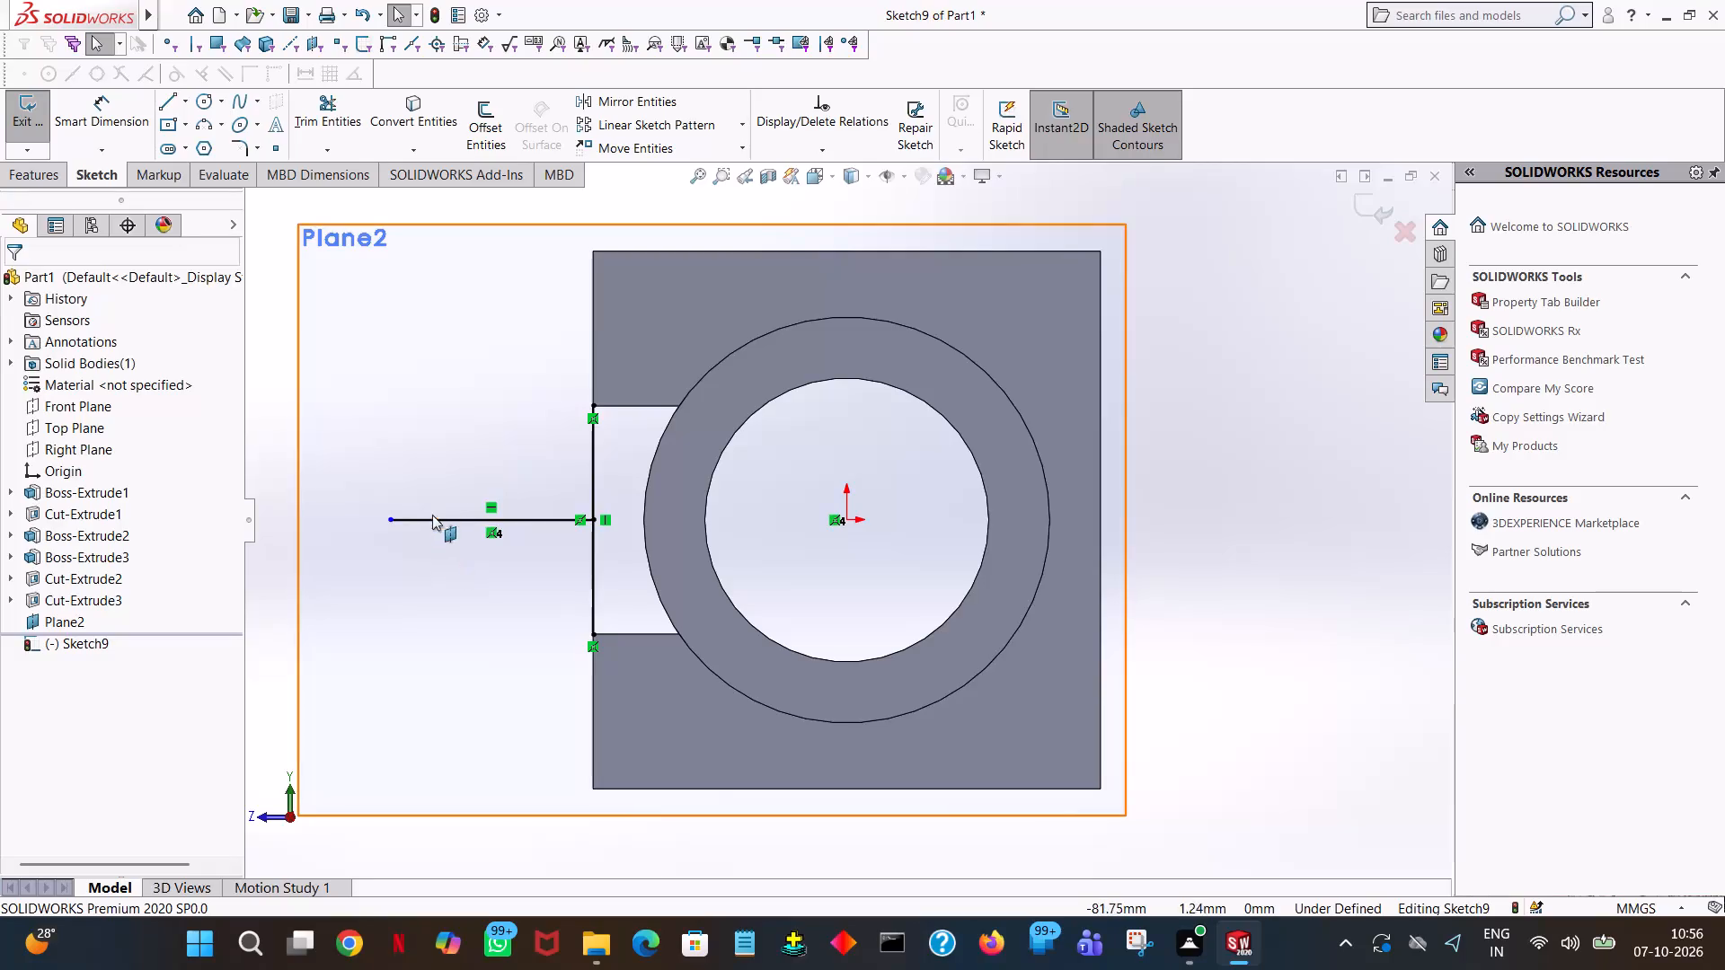
{"action": "left_click", "coordinate": [434, 517]}
{"action": "left_click", "coordinate": [255, 422]}
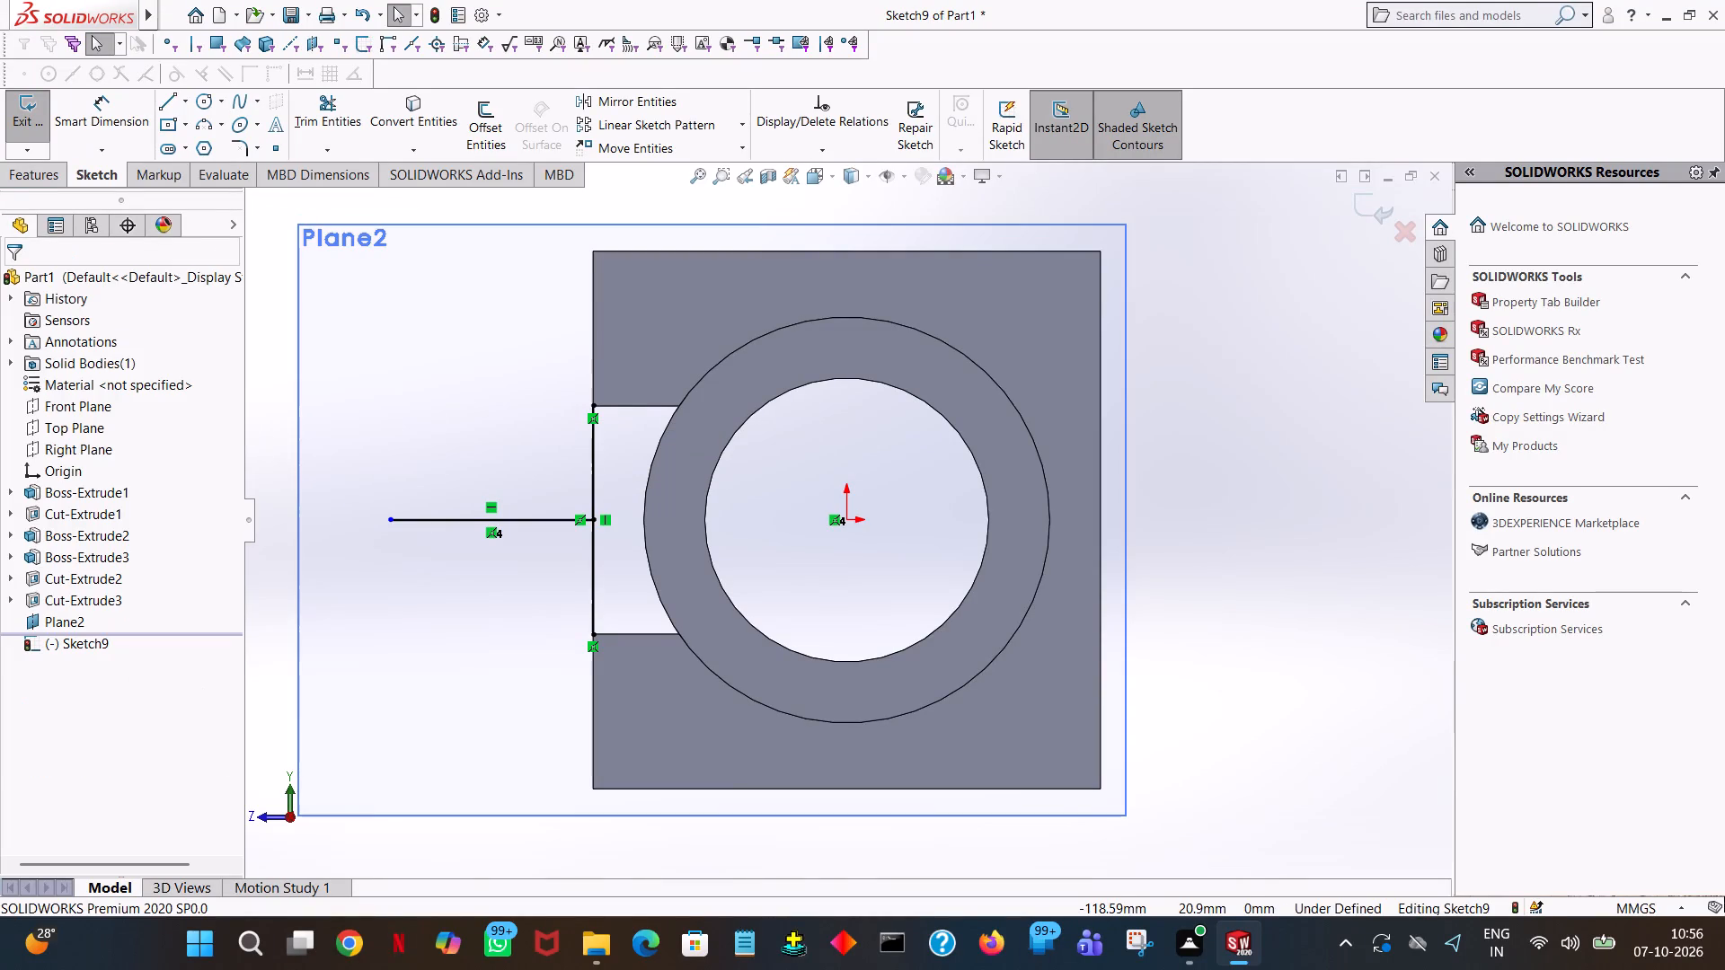
Sketch a 35 mm vertical line upward from the outer end of the middle horizontal line.
{"action": "left_click", "coordinate": [159, 102]}
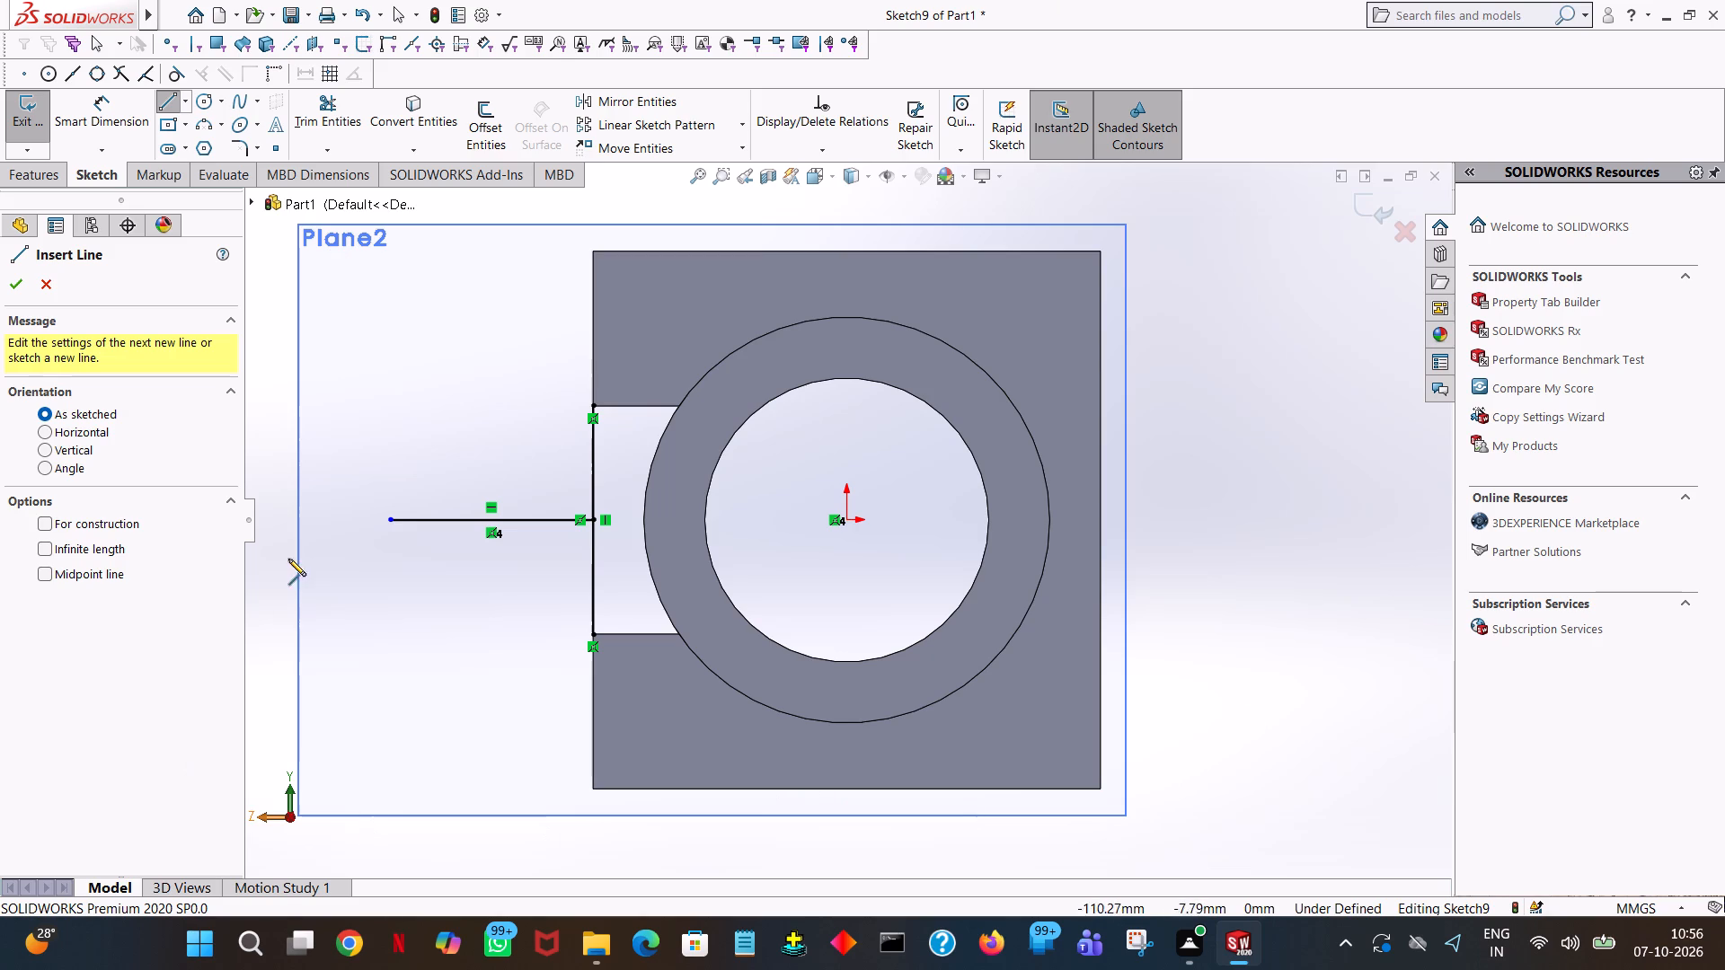
{"action": "left_click", "coordinate": [389, 518]}
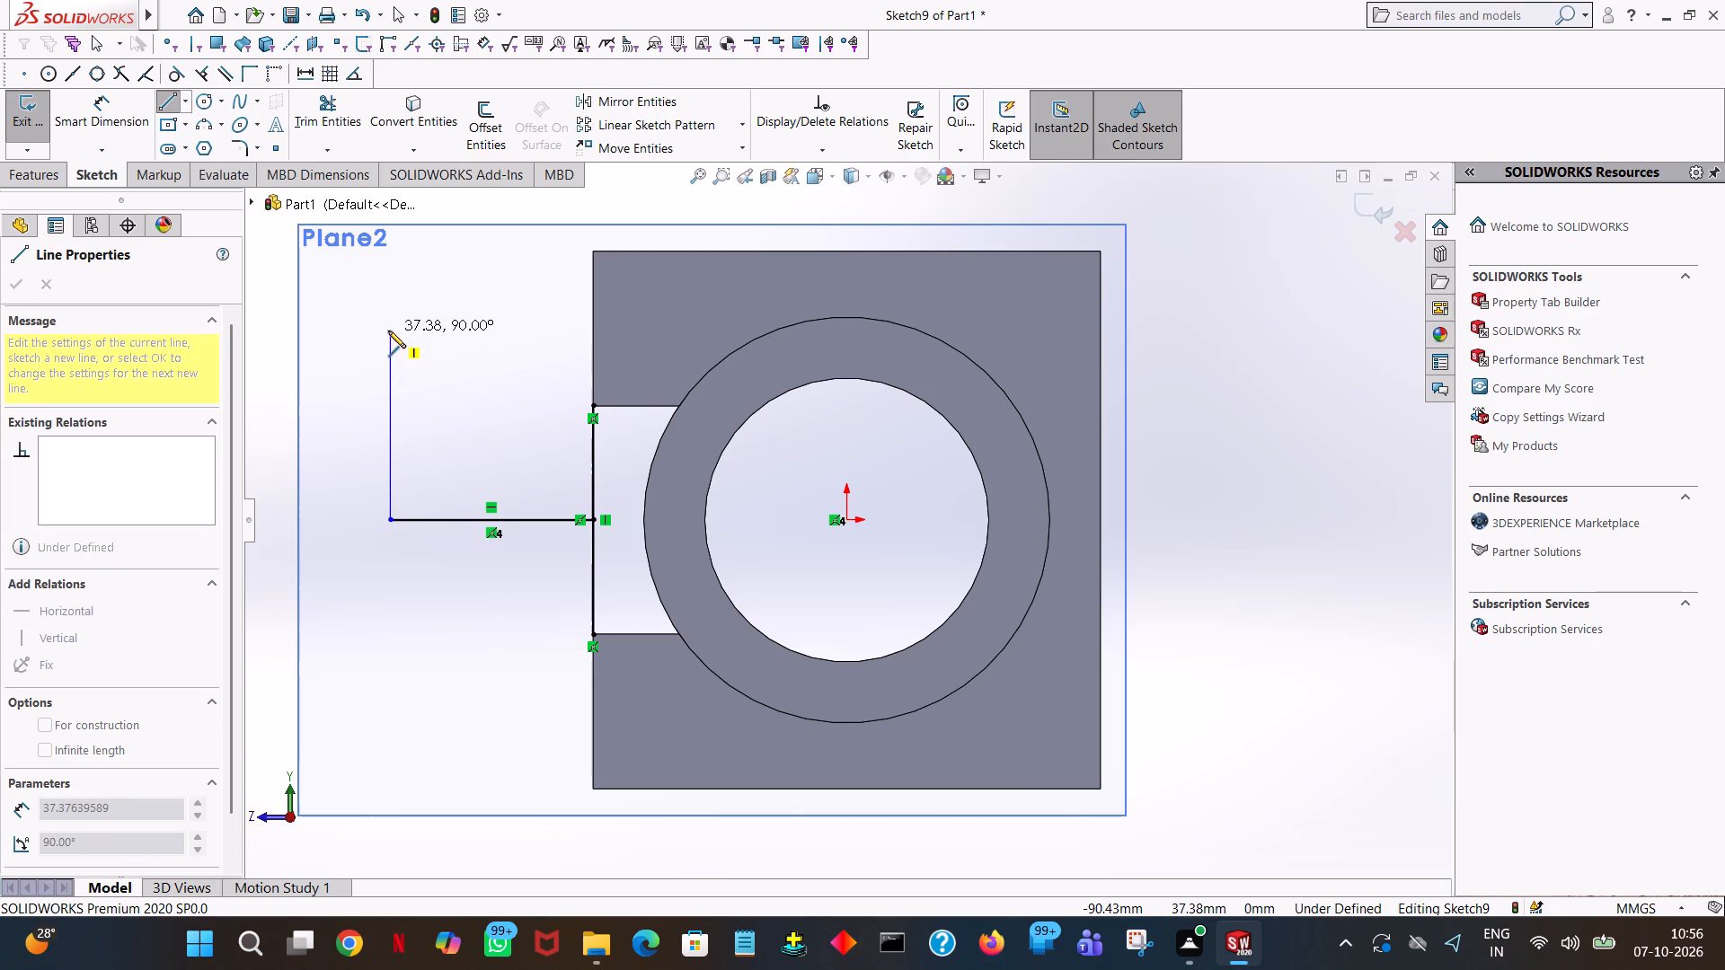
{"action": "left_click", "coordinate": [388, 331]}
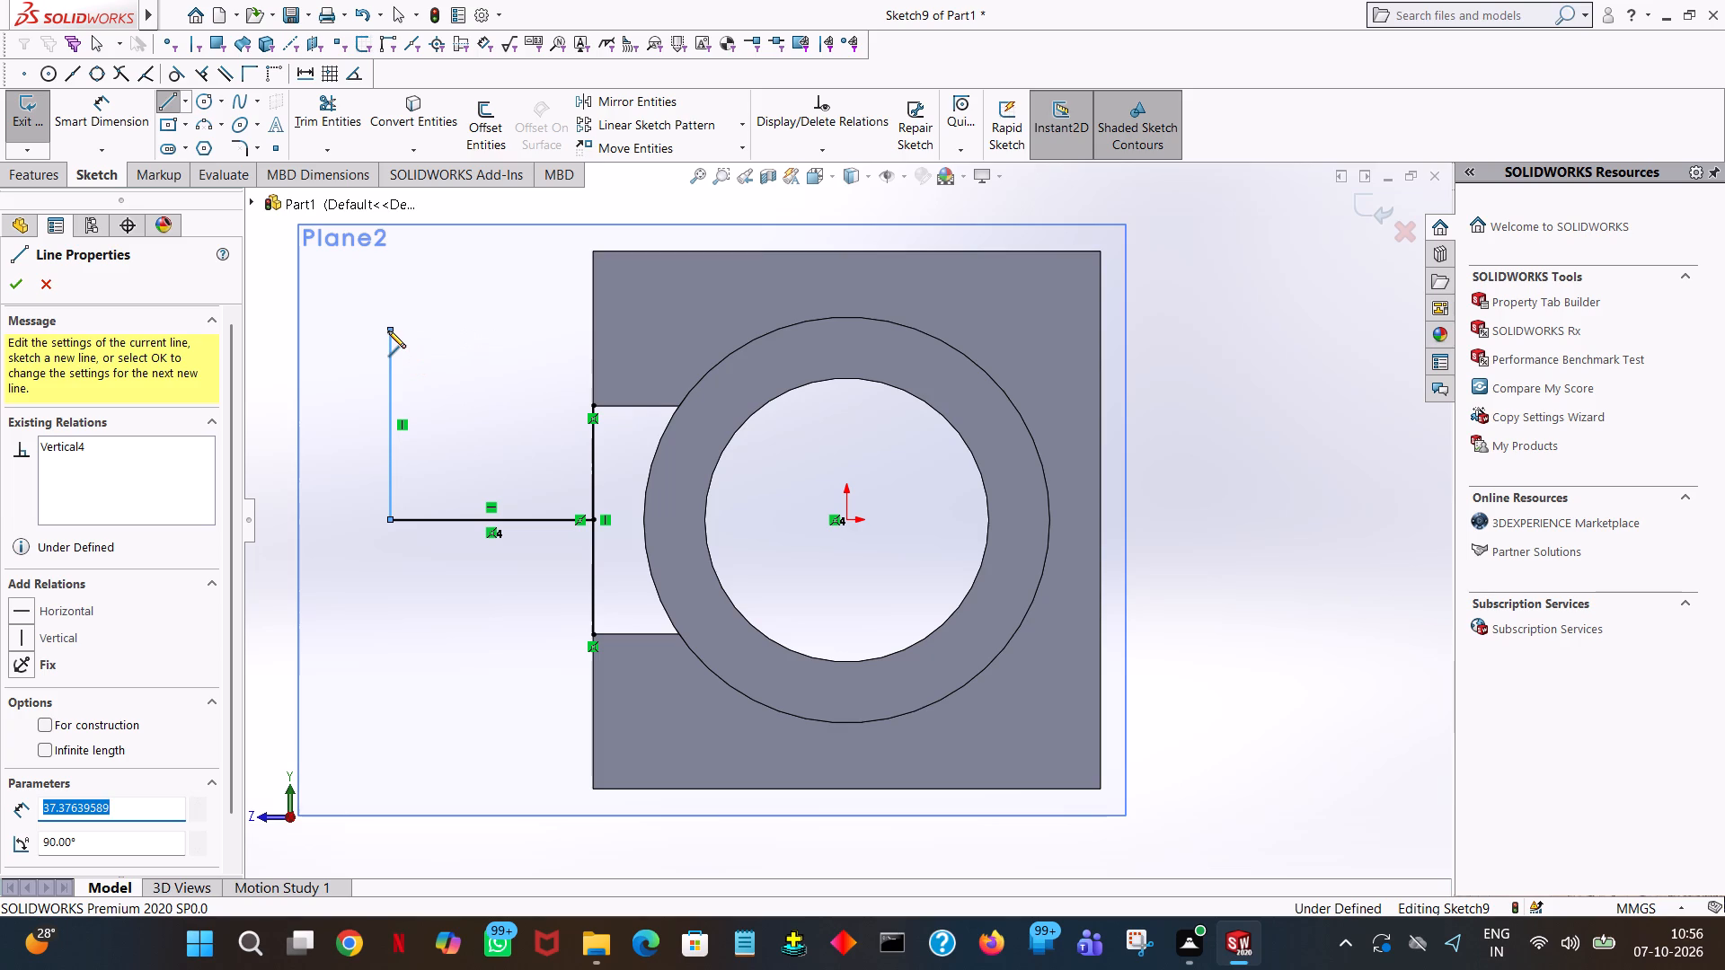
{"action": "type", "text": "36"}
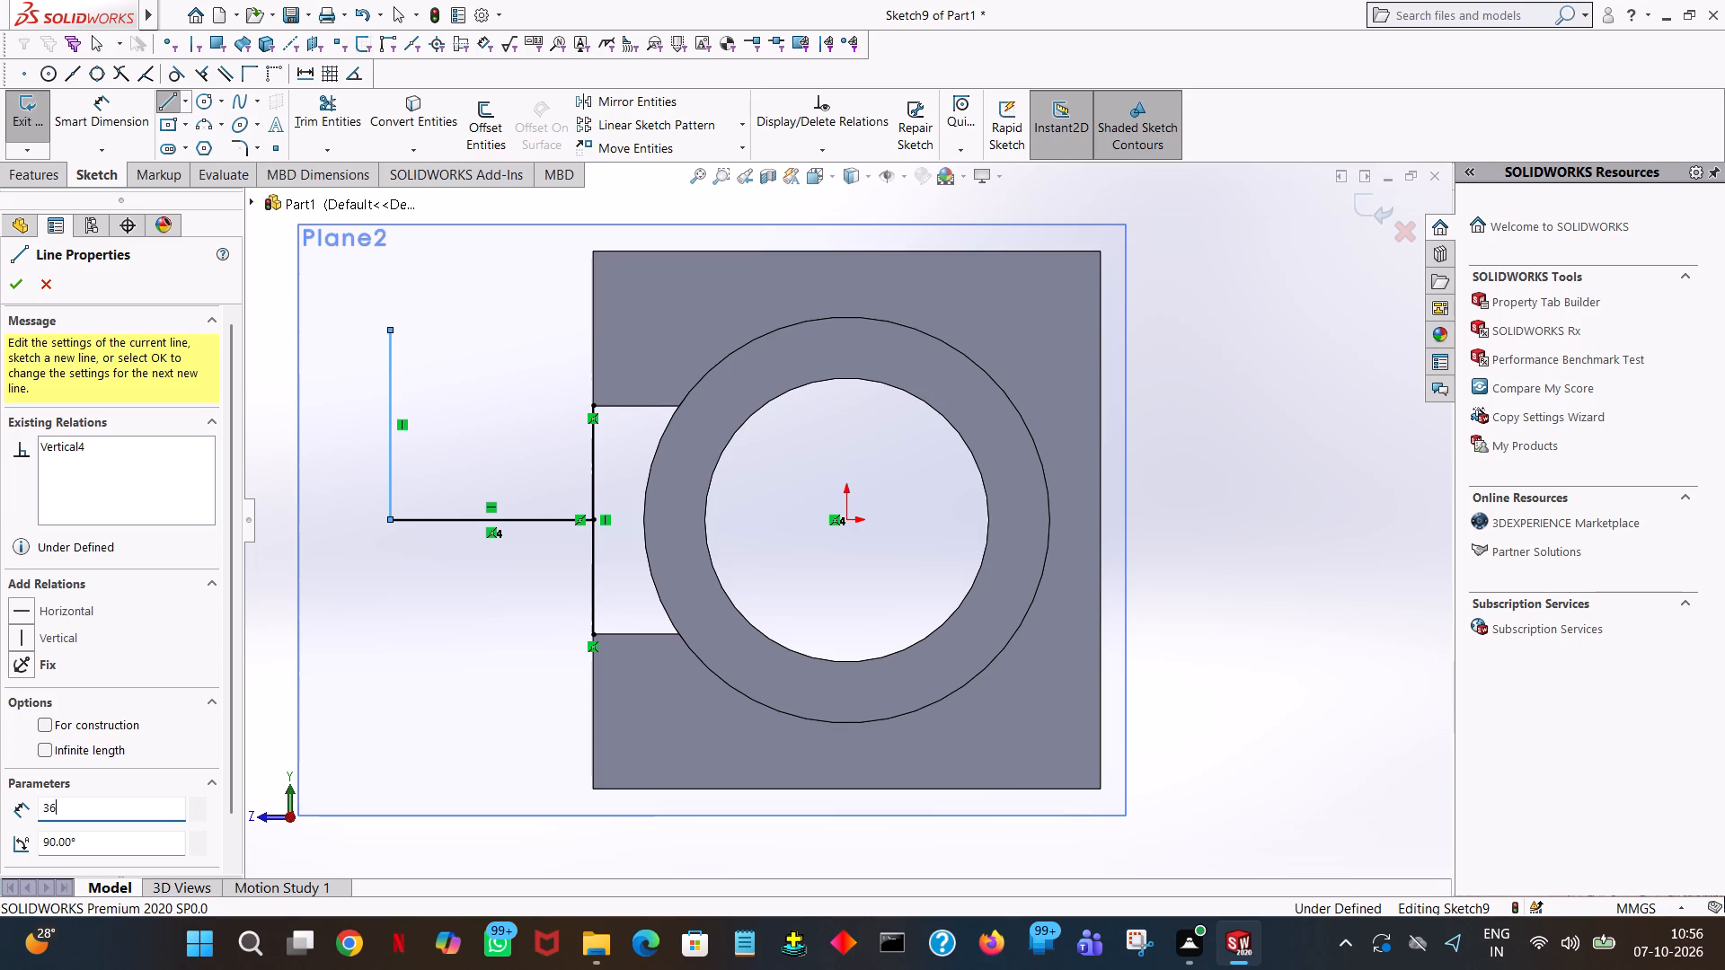
{"action": "key", "text": "BackSpace"}
{"action": "key", "text": "5"}
{"action": "key", "text": "Return"}
Continue with a 40 mm horizontal line from the vertical line's upper end back to the block's slotted side.
{"action": "left_click", "coordinate": [591, 340]}
{"action": "right_click", "coordinate": [591, 340]}
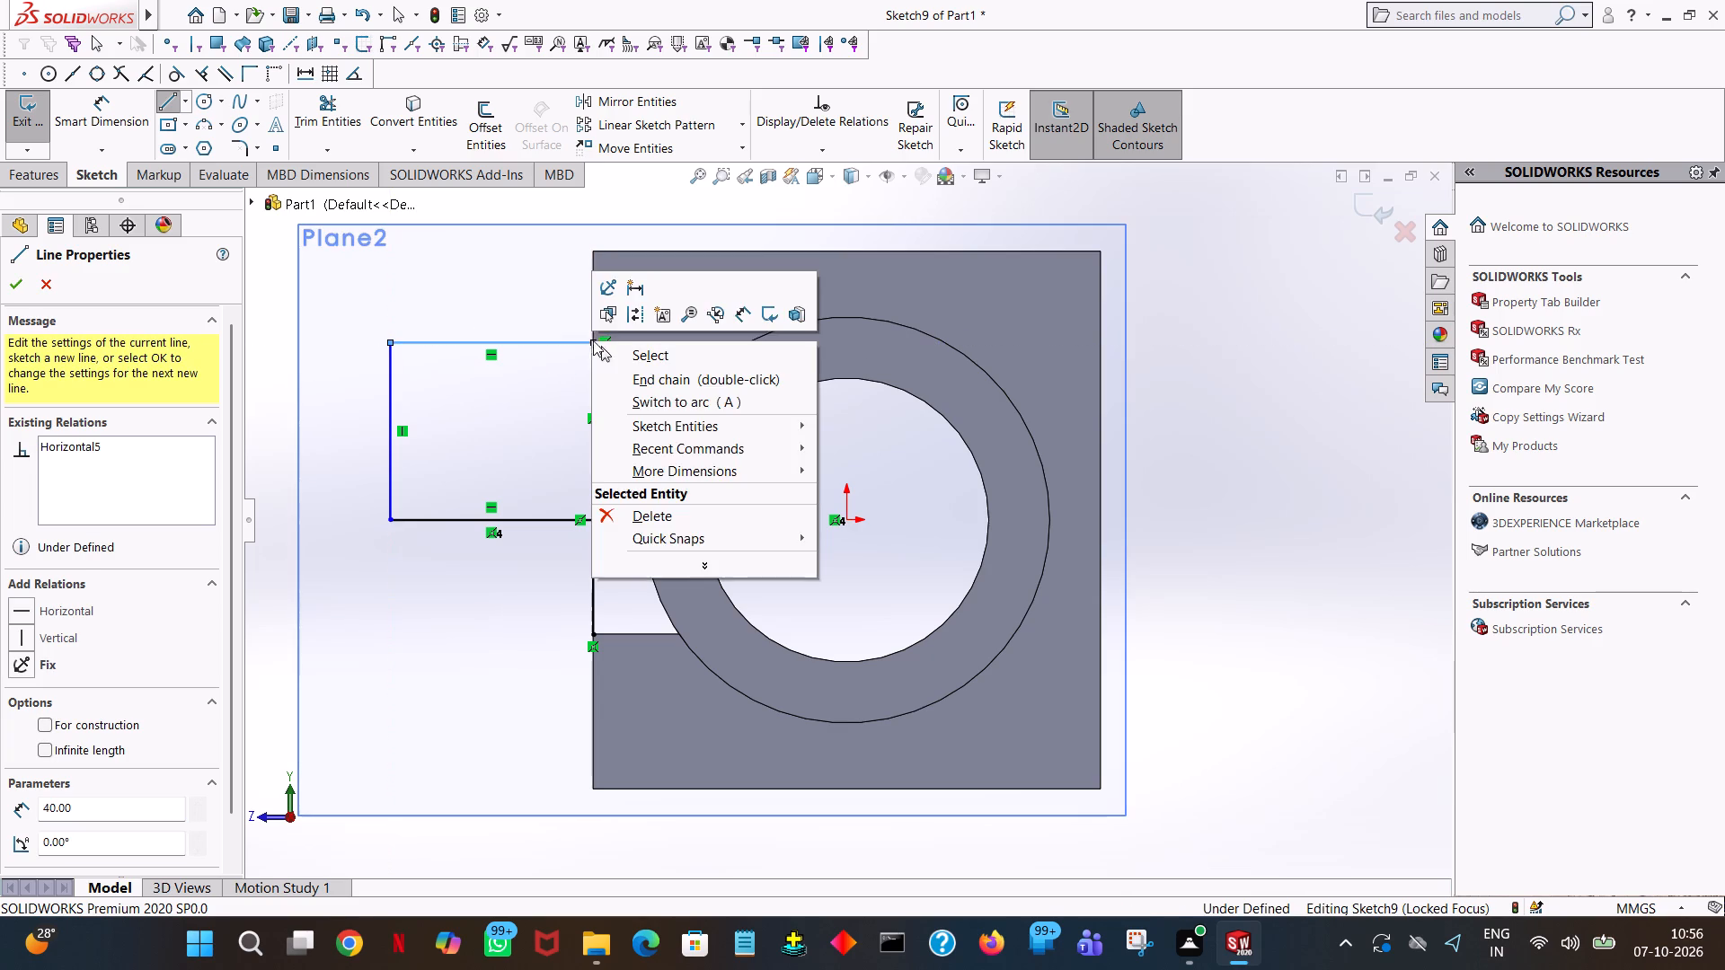
{"action": "left_click", "coordinate": [608, 343]}
Sketch a vertical line downward from the outer end of the middle horizontal line and set its length to 35 mm.
{"action": "left_click", "coordinate": [163, 96]}
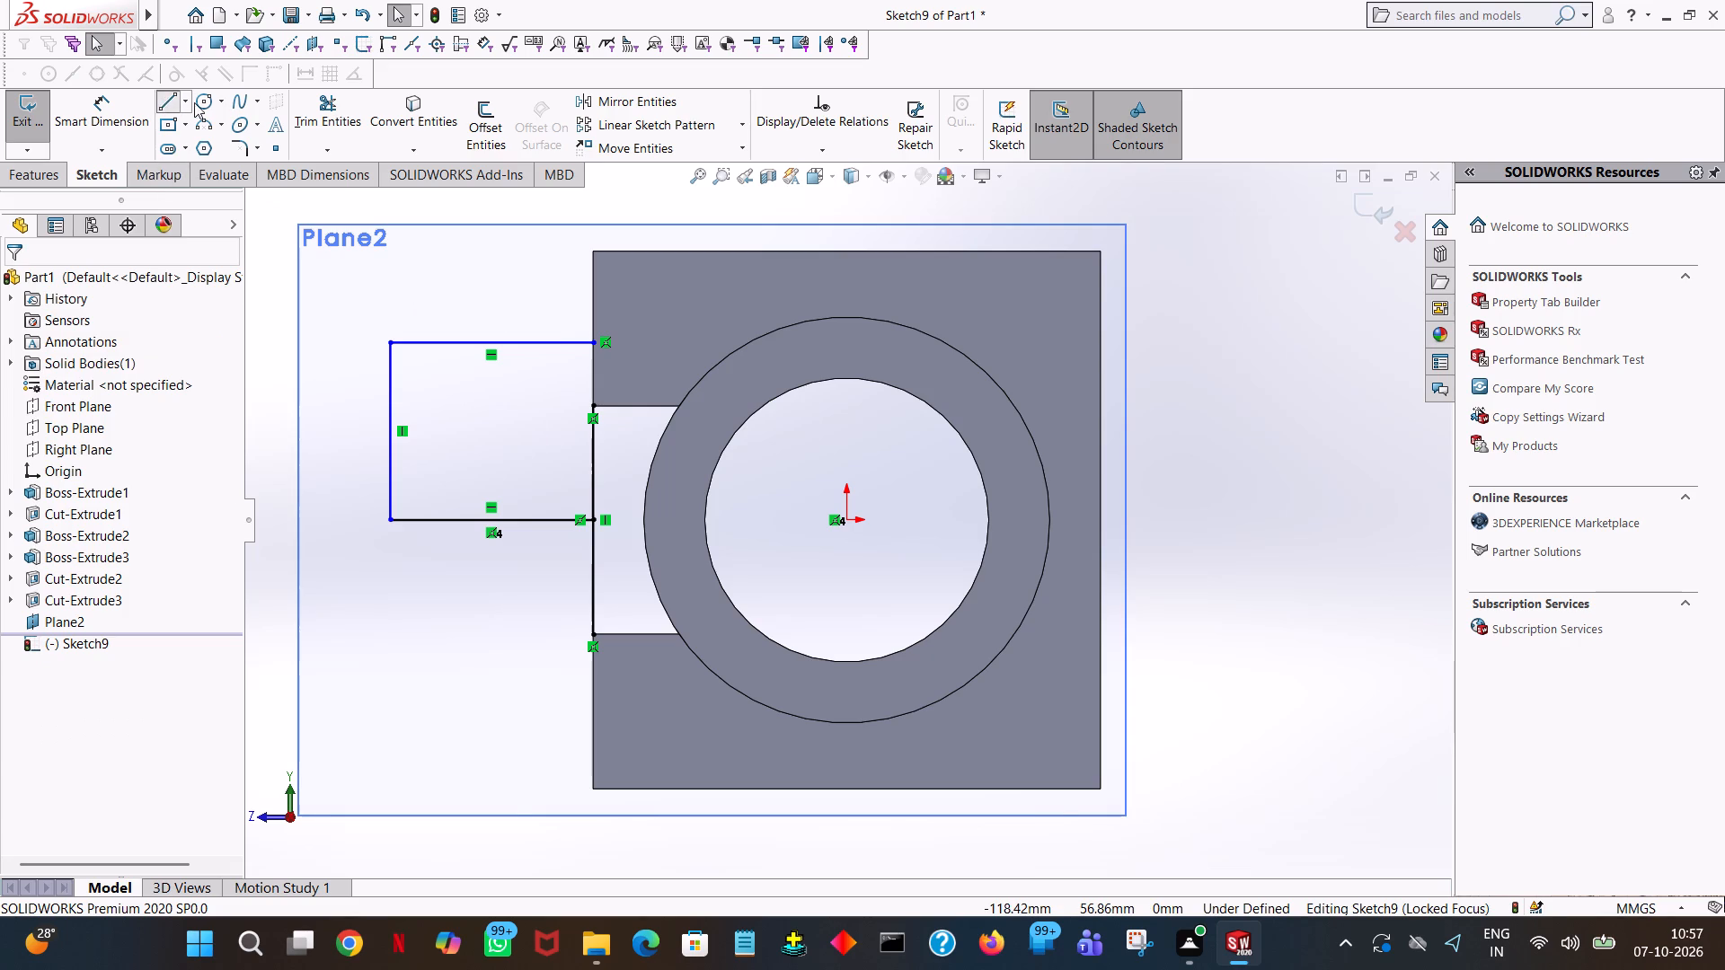
{"action": "left_click", "coordinate": [393, 521]}
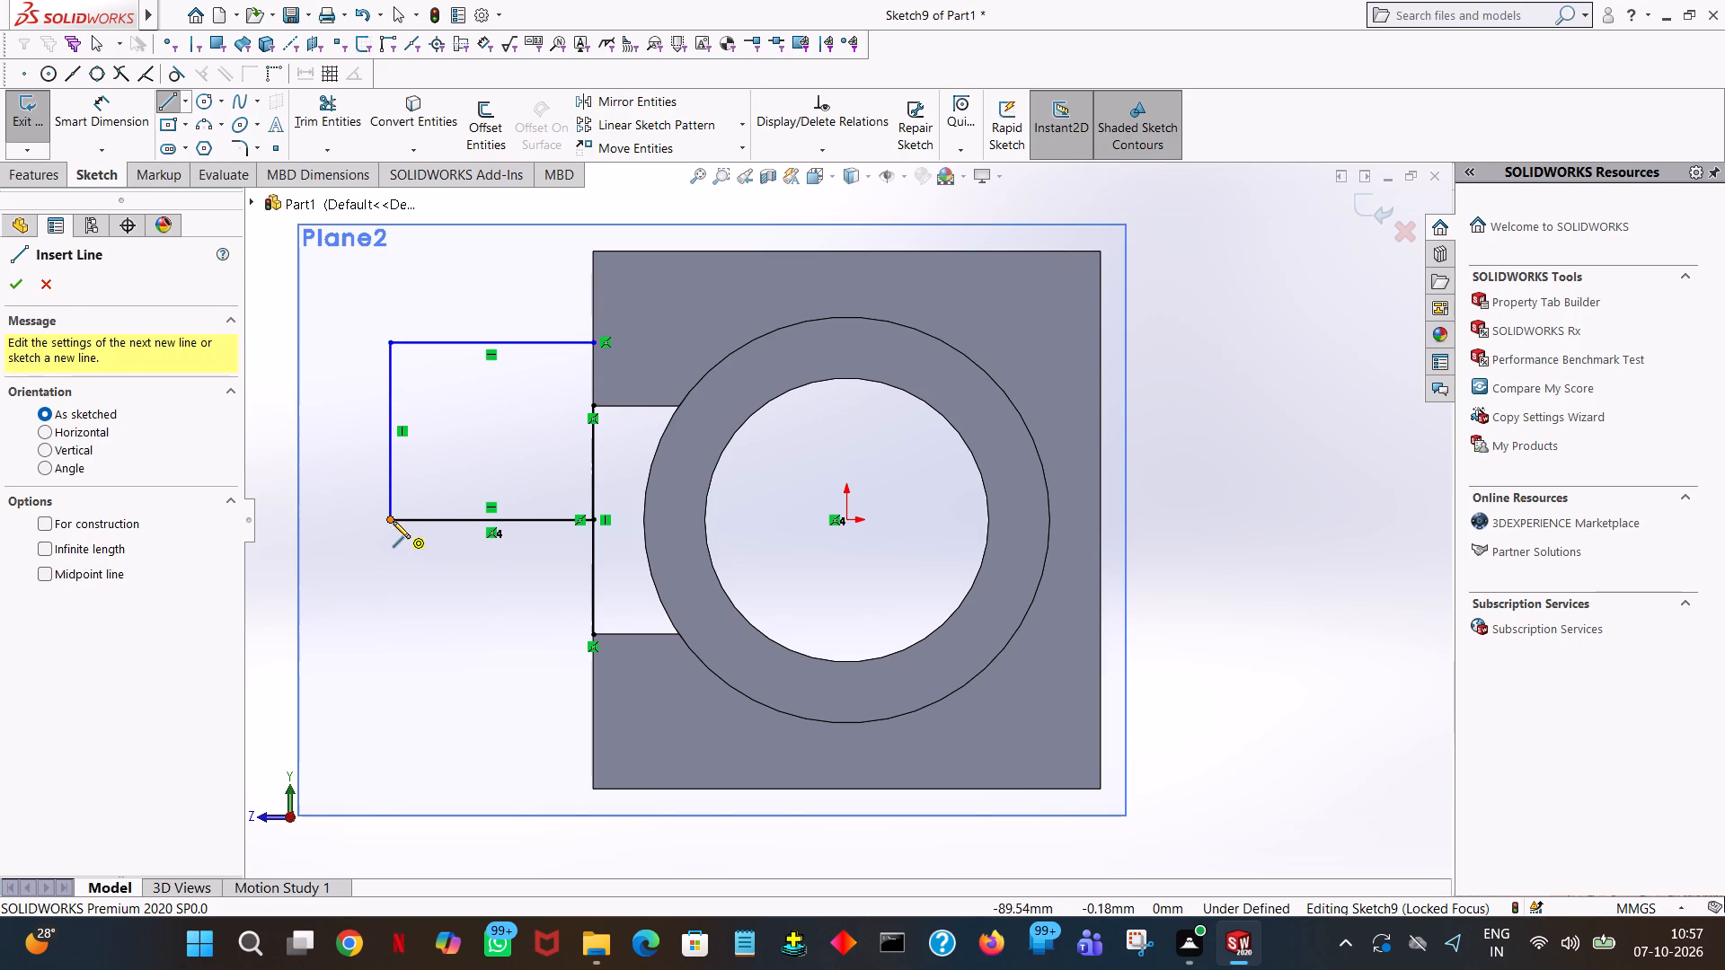
{"action": "left_click", "coordinate": [390, 699]}
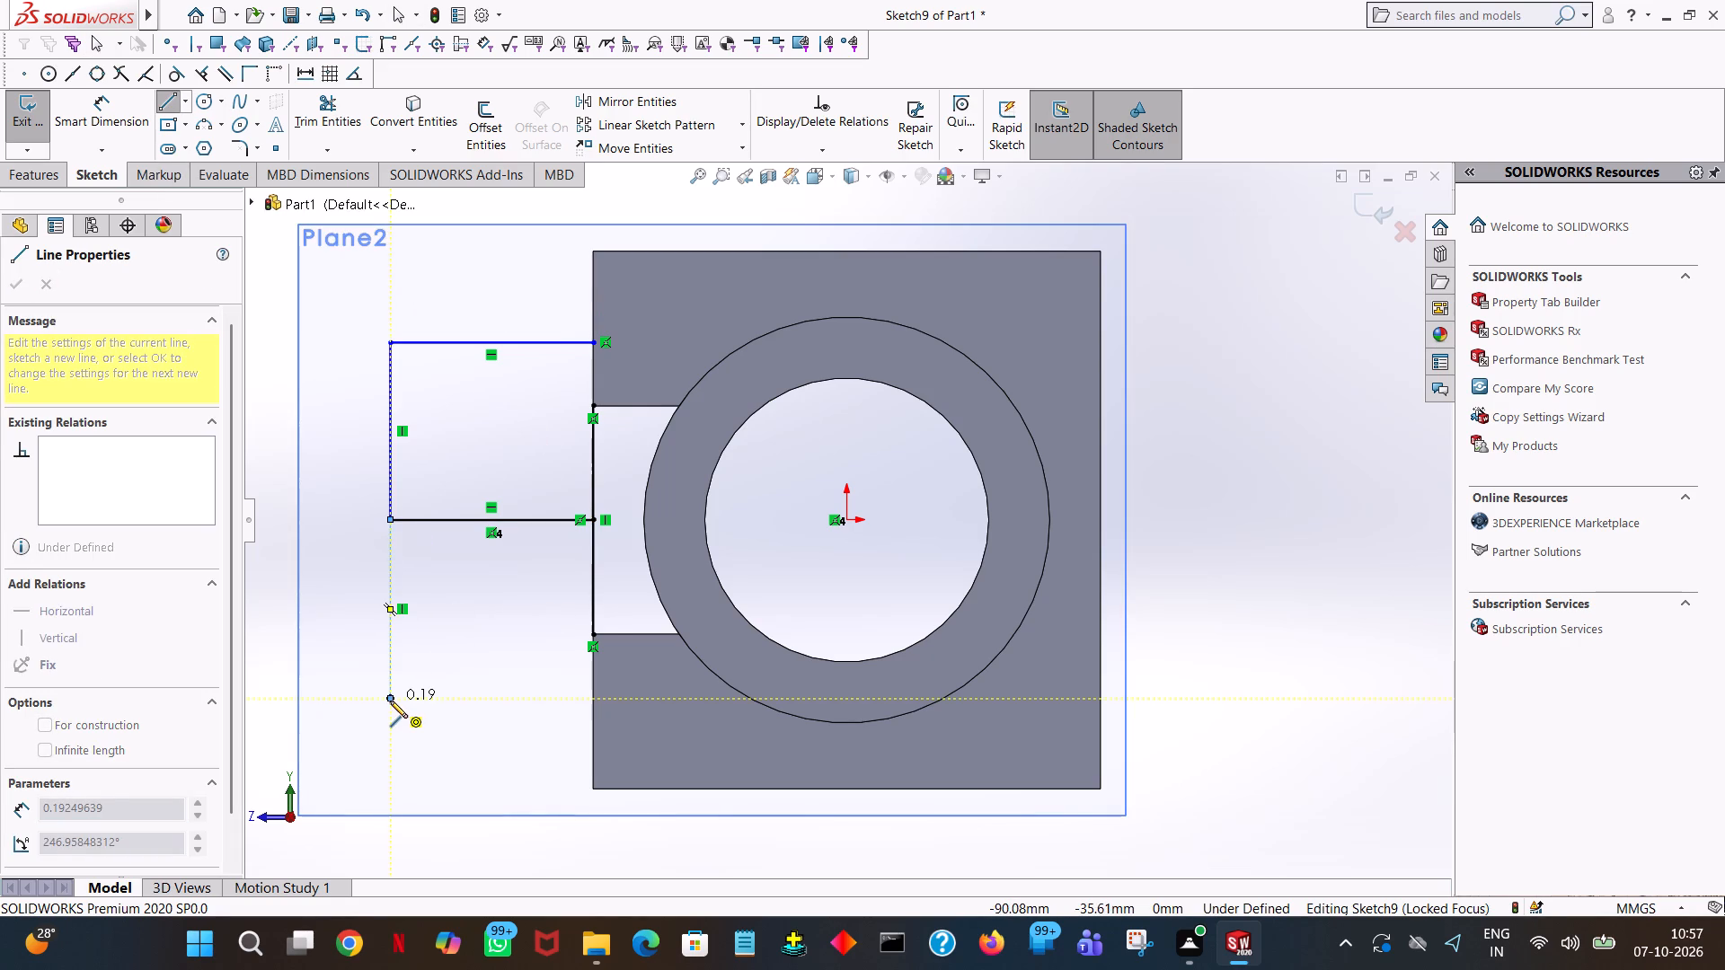
{"action": "right_click", "coordinate": [390, 701]}
{"action": "left_click", "coordinate": [415, 714]}
{"action": "left_click", "coordinate": [386, 670]}
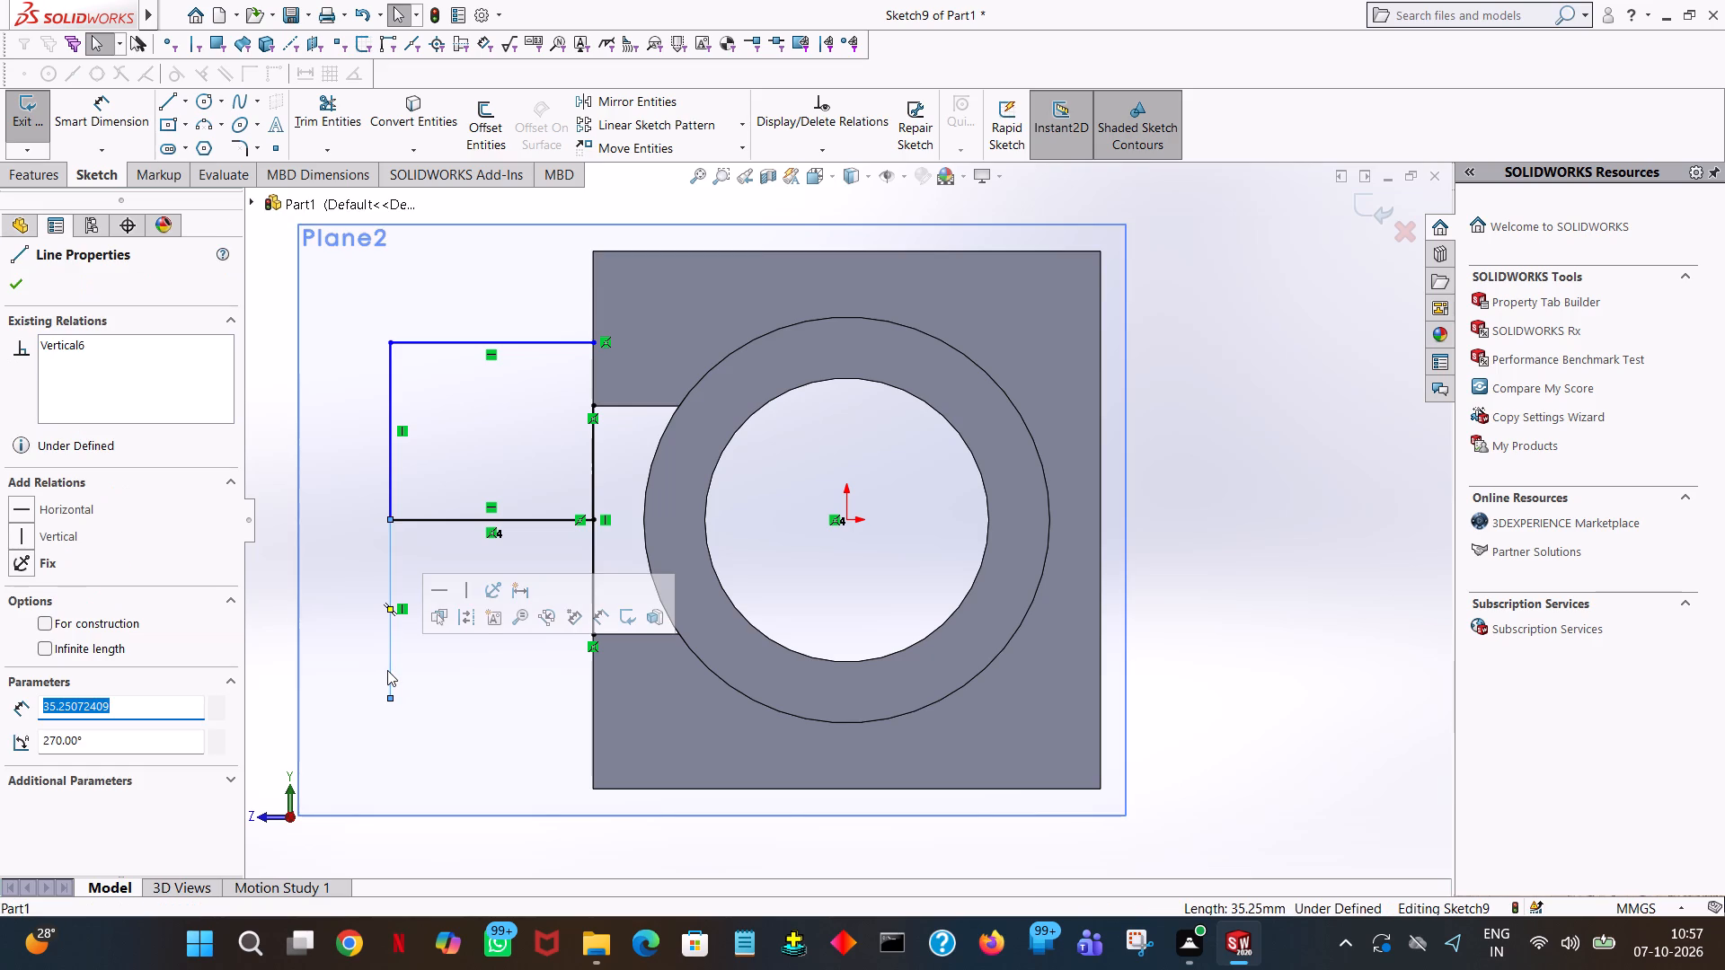
{"action": "type", "text": "35"}
{"action": "key", "text": "Return"}
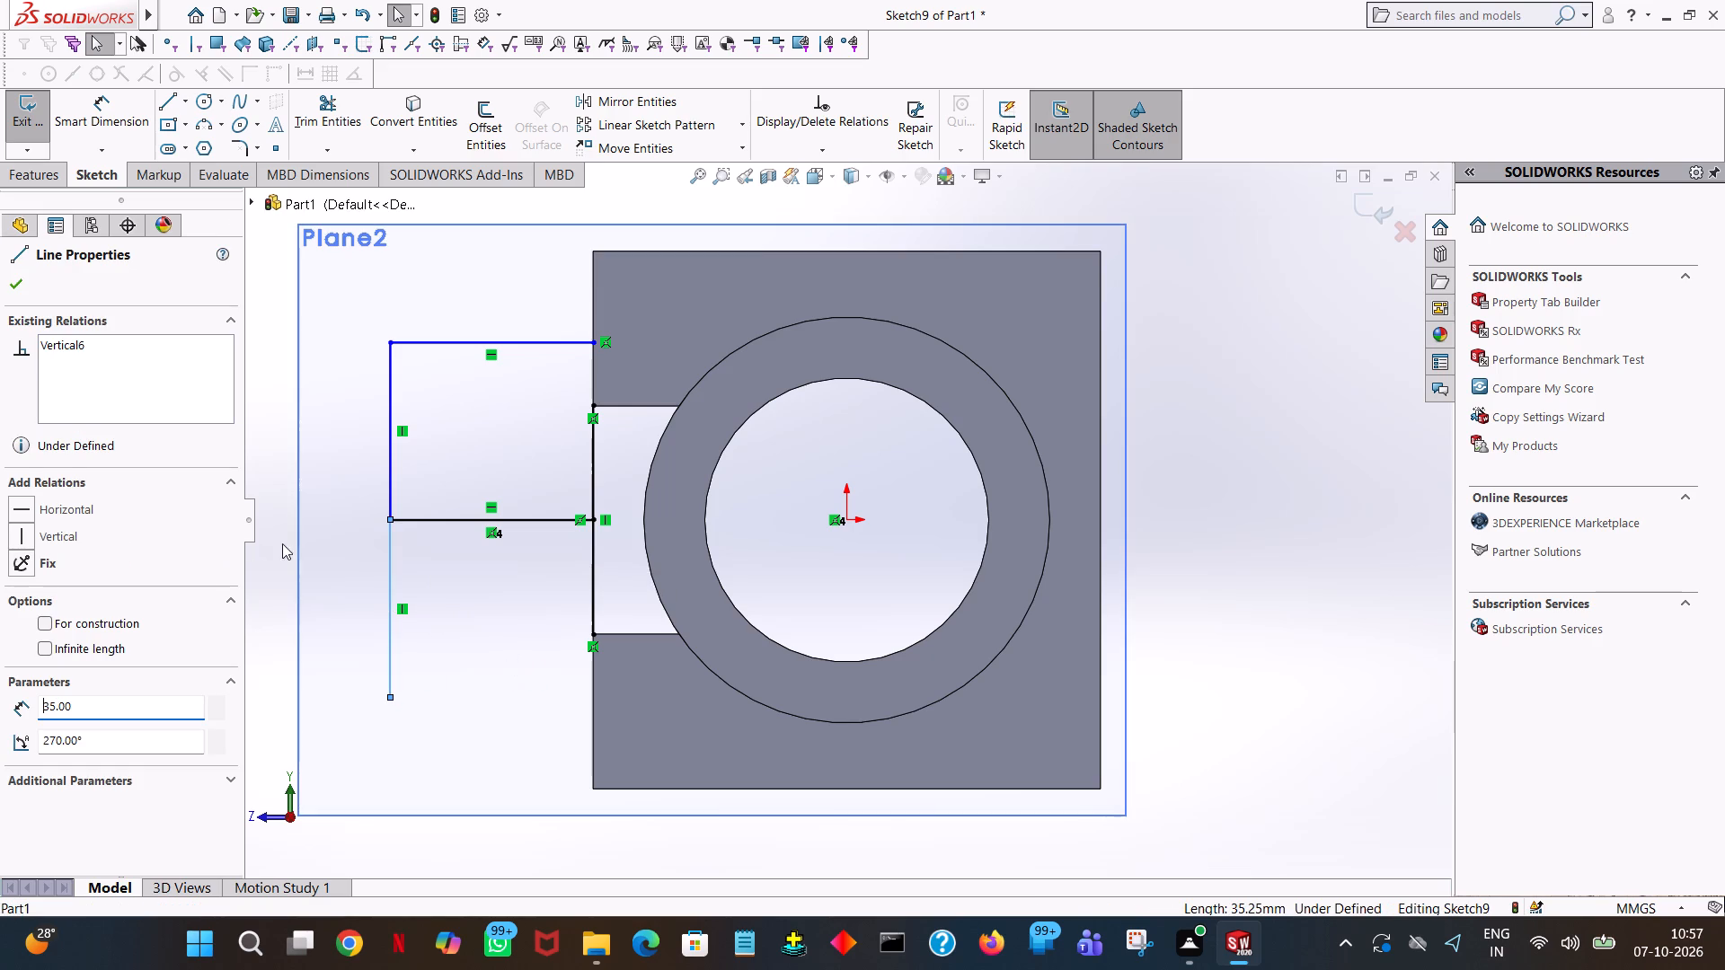
{"action": "left_click", "coordinate": [336, 553]}
{"action": "left_click", "coordinate": [395, 591]}
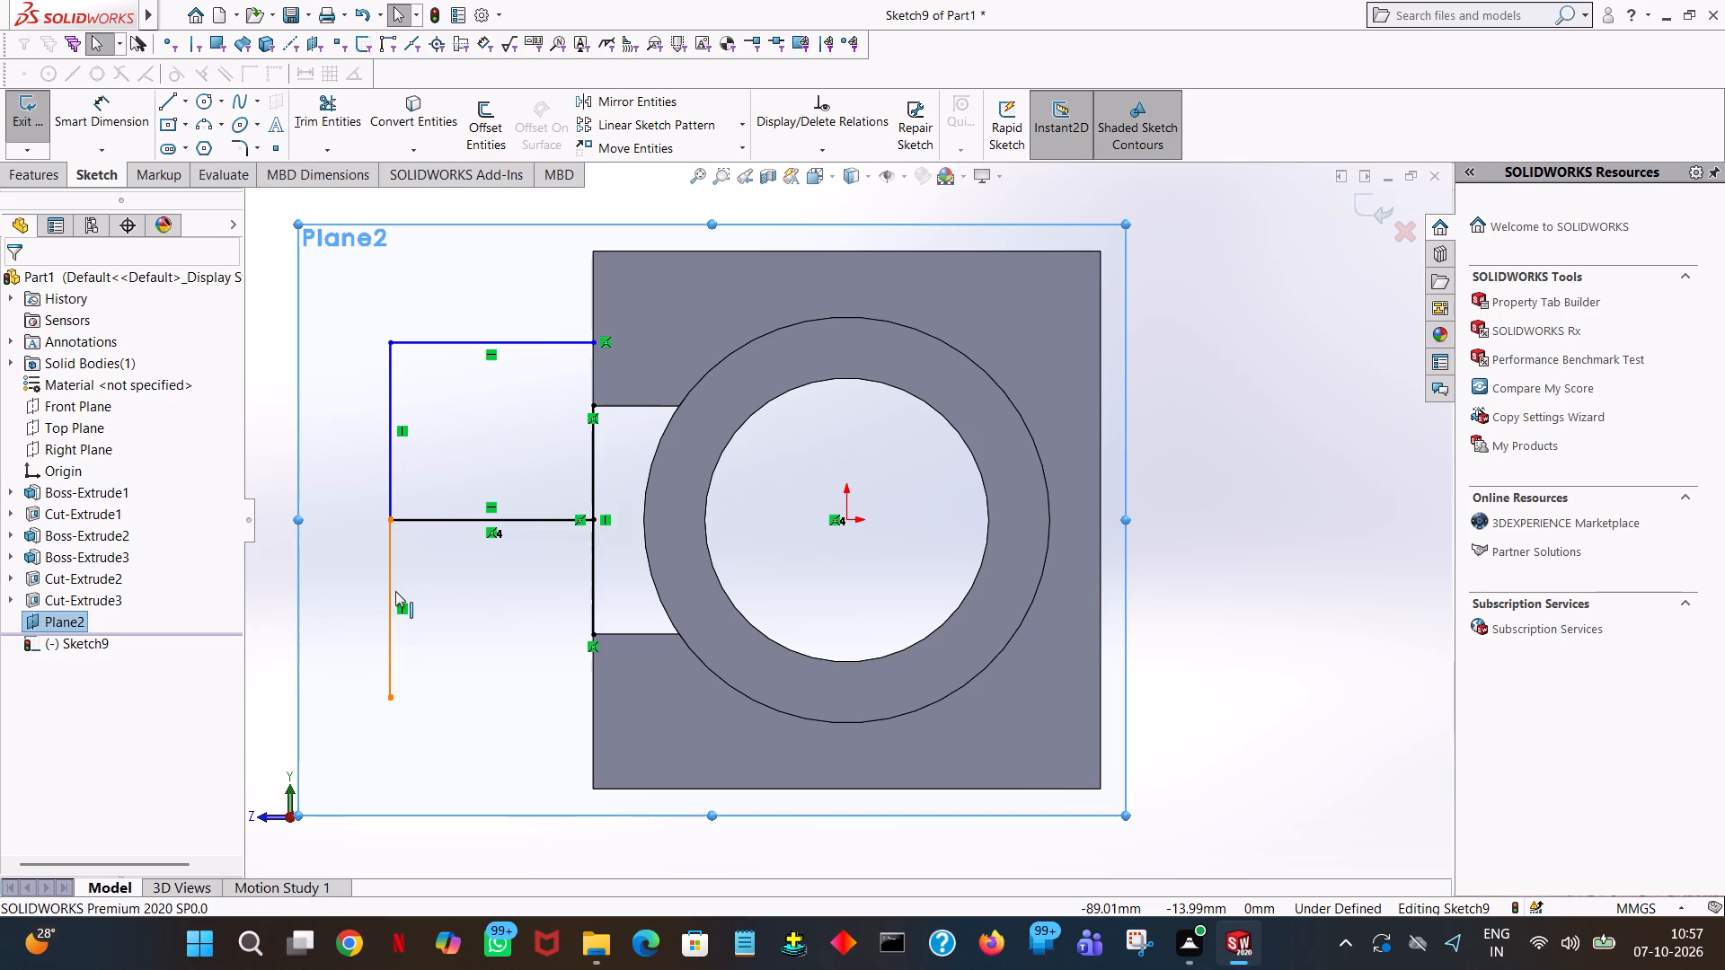
Sketch a 40 mm horizontal line from the lower vertical line's end to the block's slotted side, then a 12.5 mm line up to the slot corner.
{"action": "left_click", "coordinate": [165, 103]}
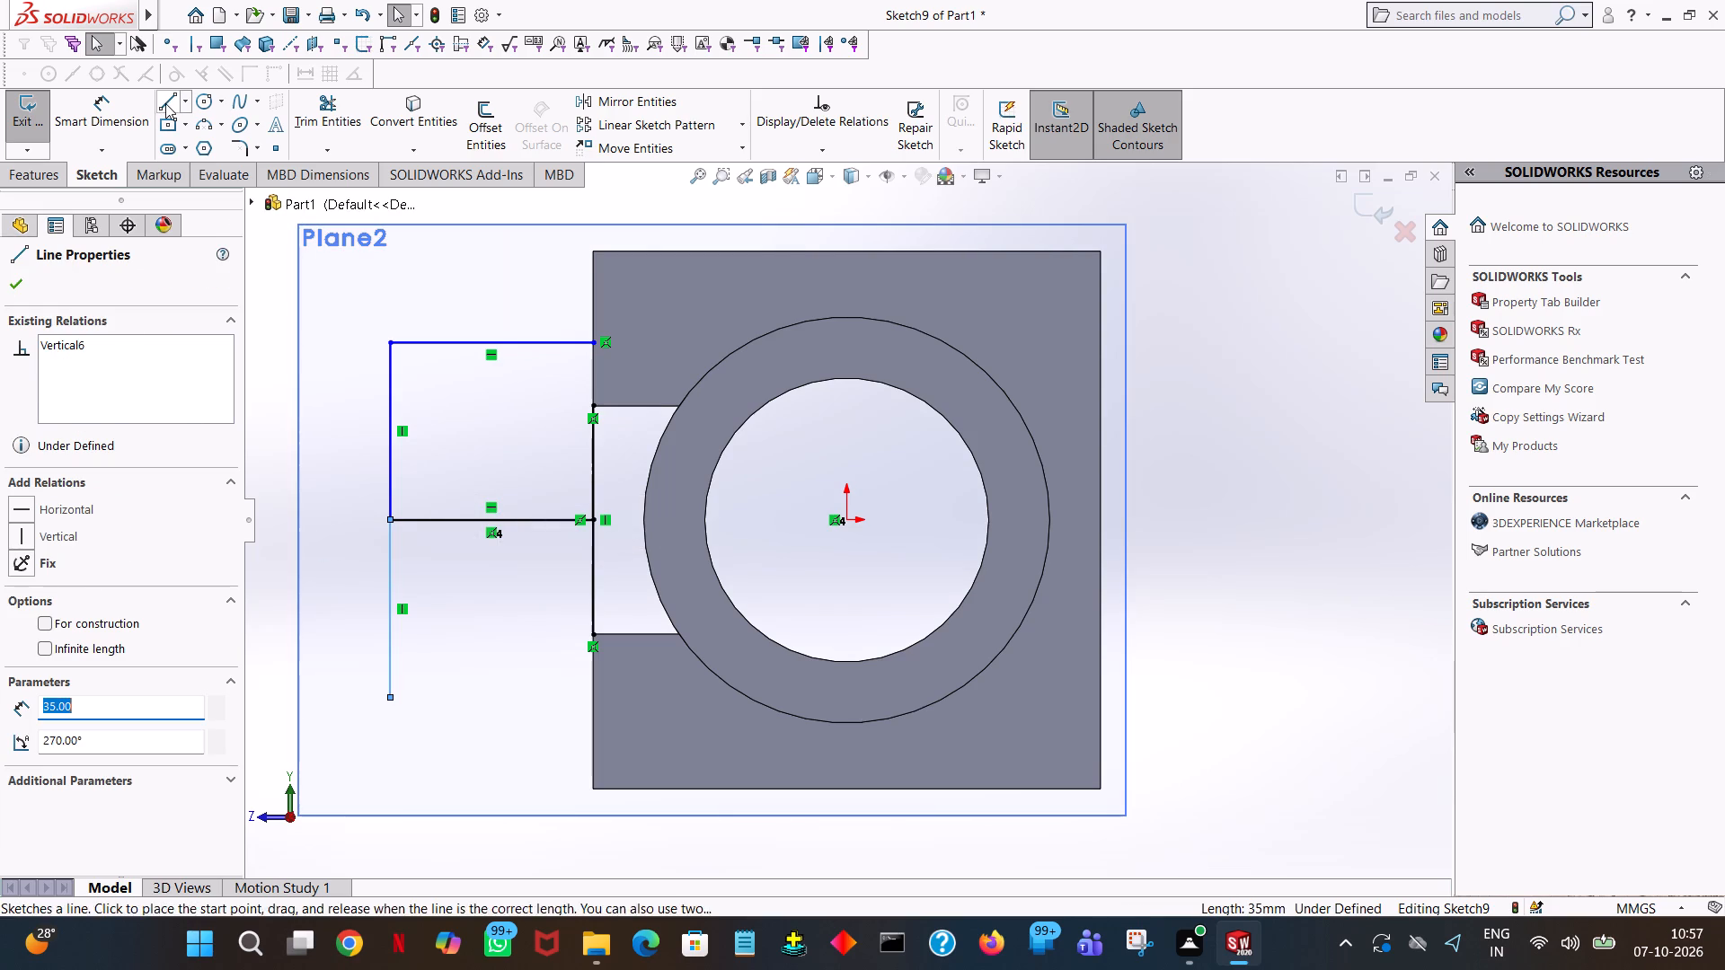
{"action": "left_click", "coordinate": [389, 699]}
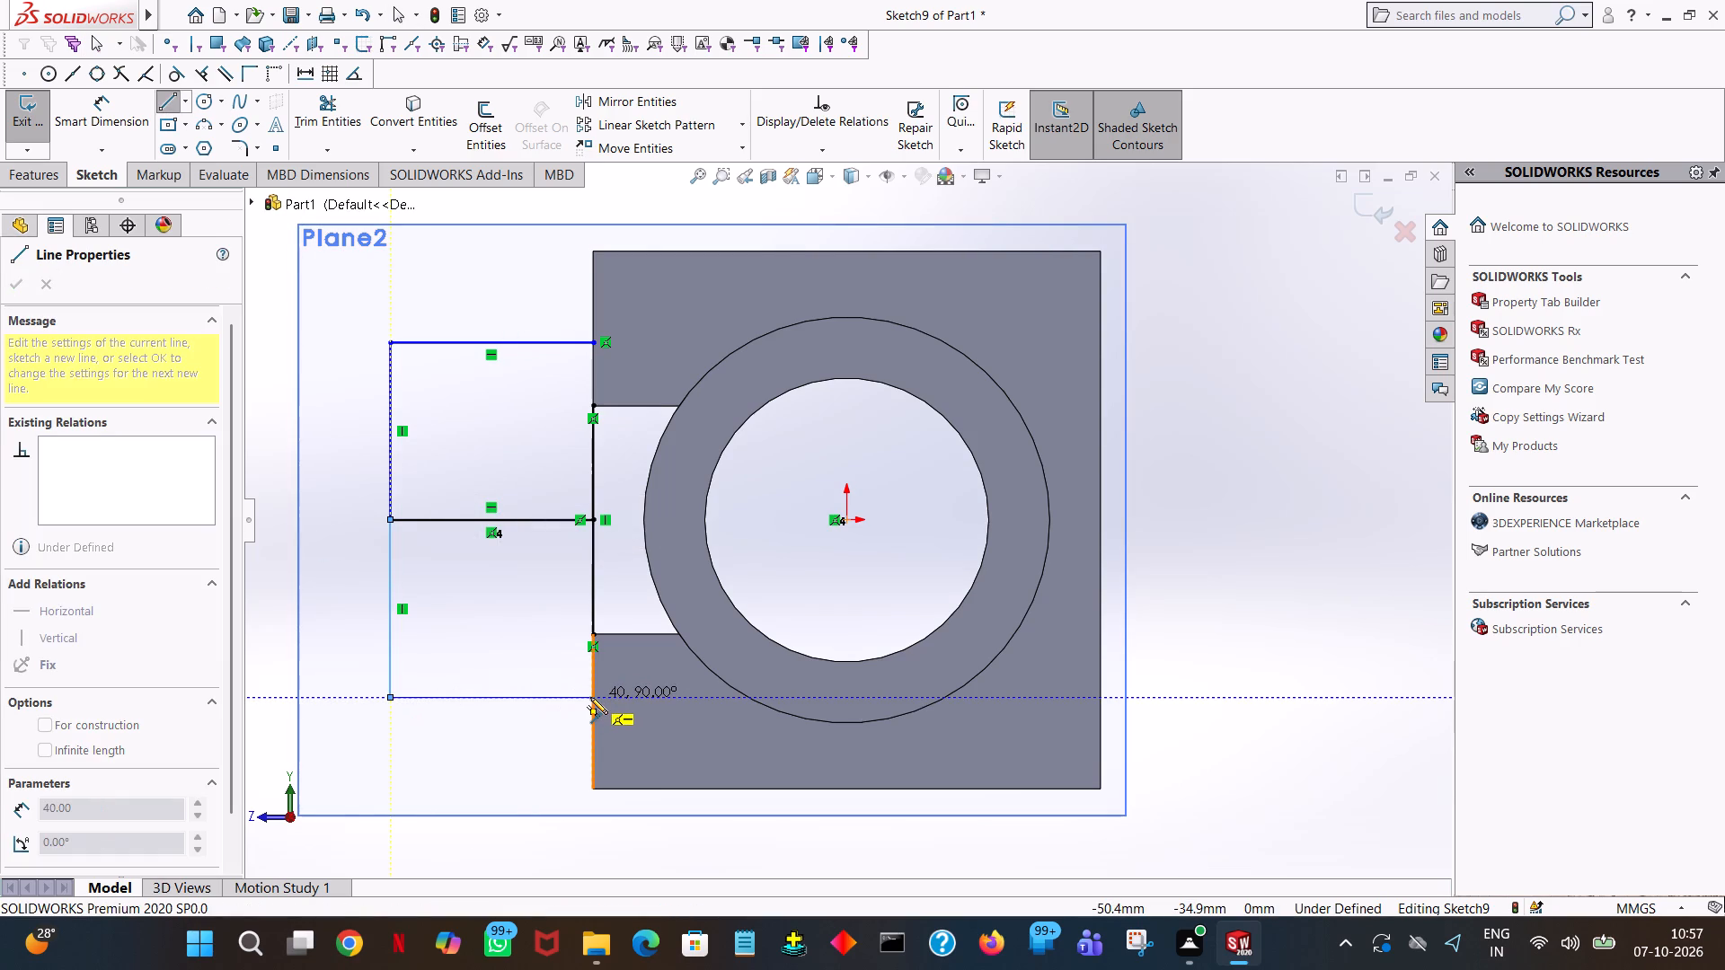
{"action": "left_click", "coordinate": [590, 697]}
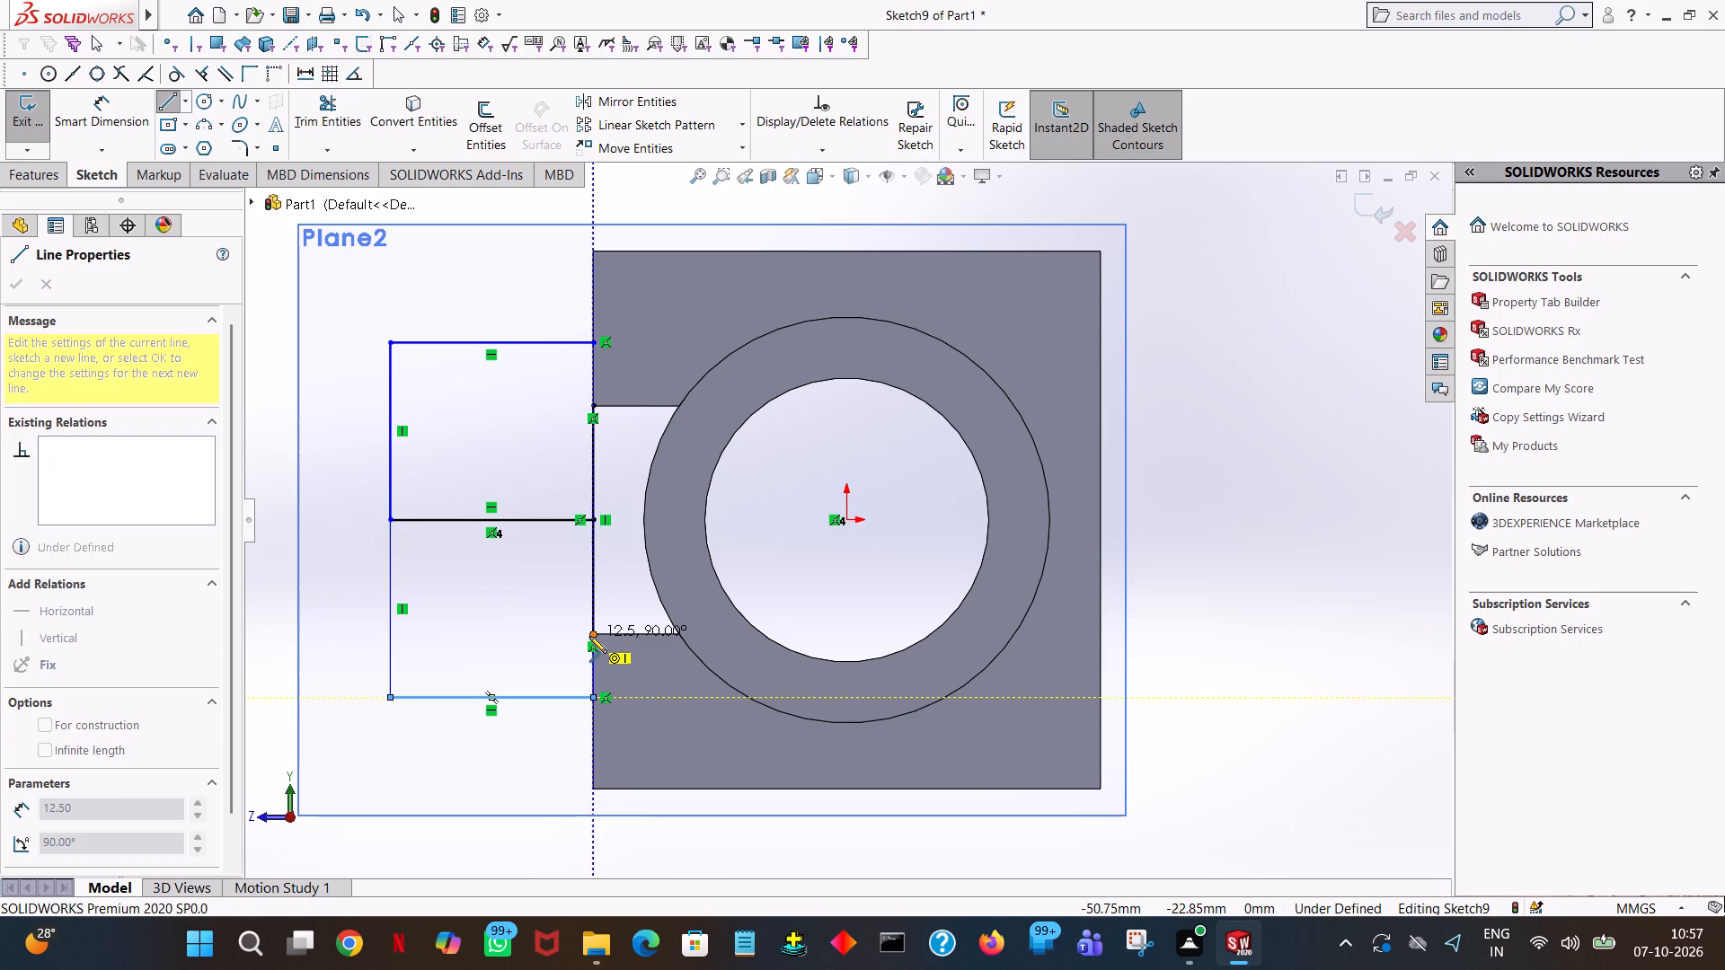
{"action": "left_click", "coordinate": [589, 636]}
{"action": "right_click", "coordinate": [589, 636]}
{"action": "left_click", "coordinate": [634, 645]}
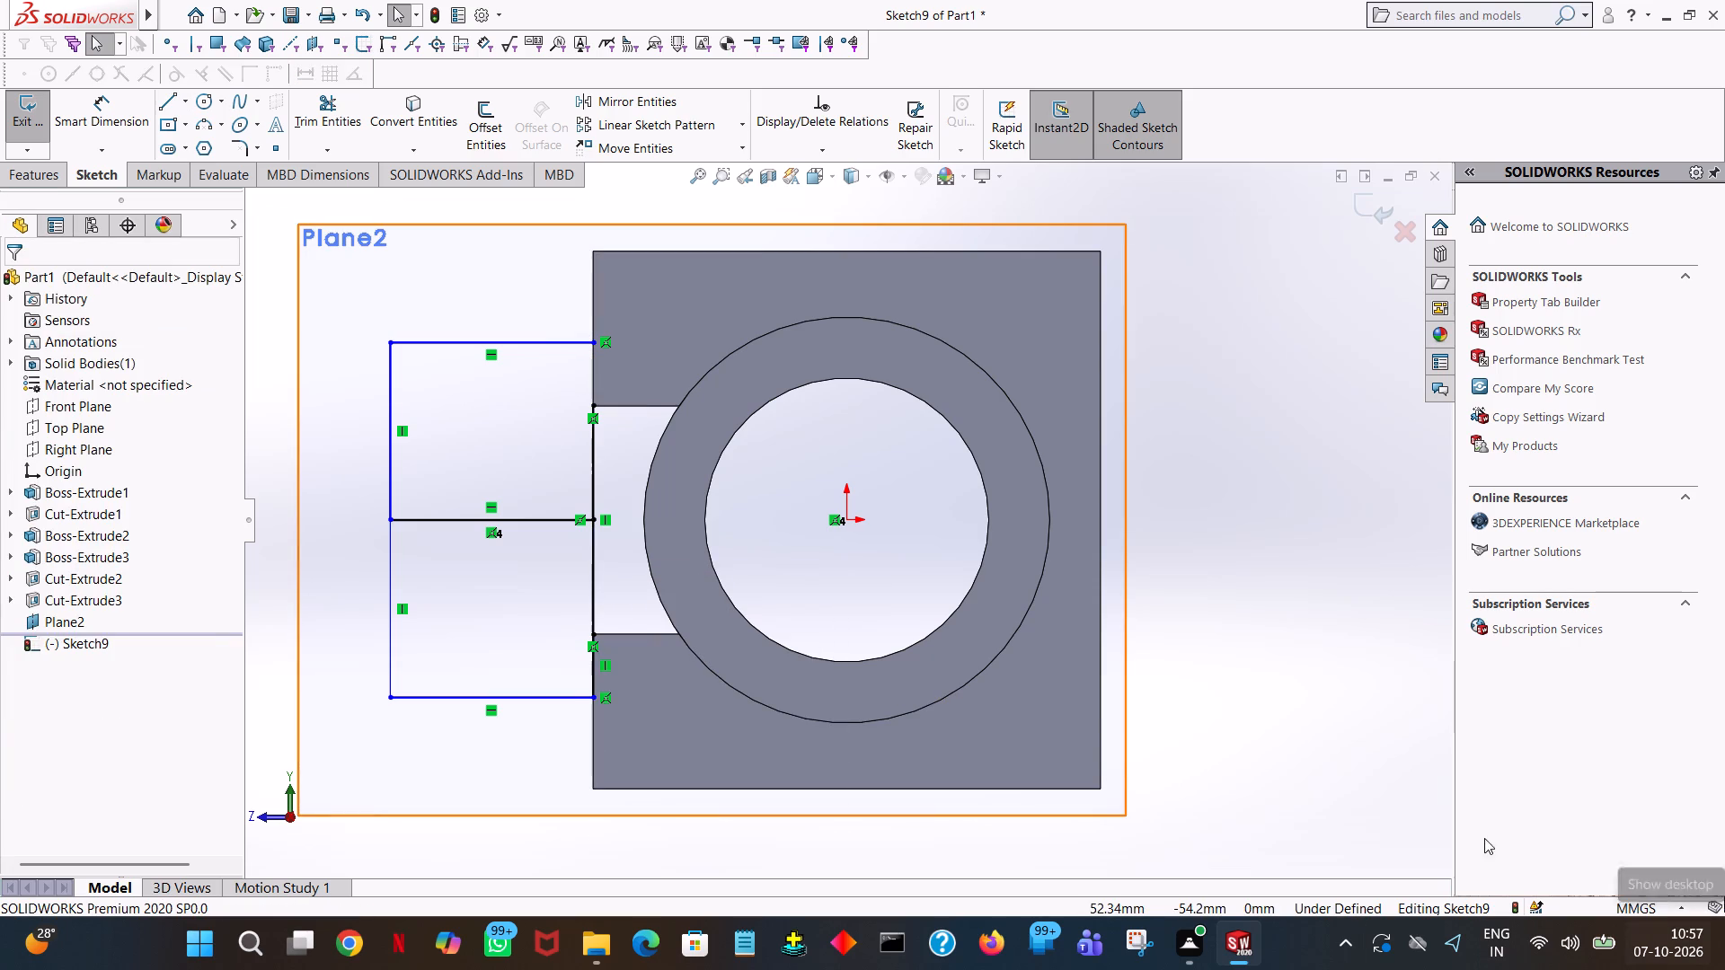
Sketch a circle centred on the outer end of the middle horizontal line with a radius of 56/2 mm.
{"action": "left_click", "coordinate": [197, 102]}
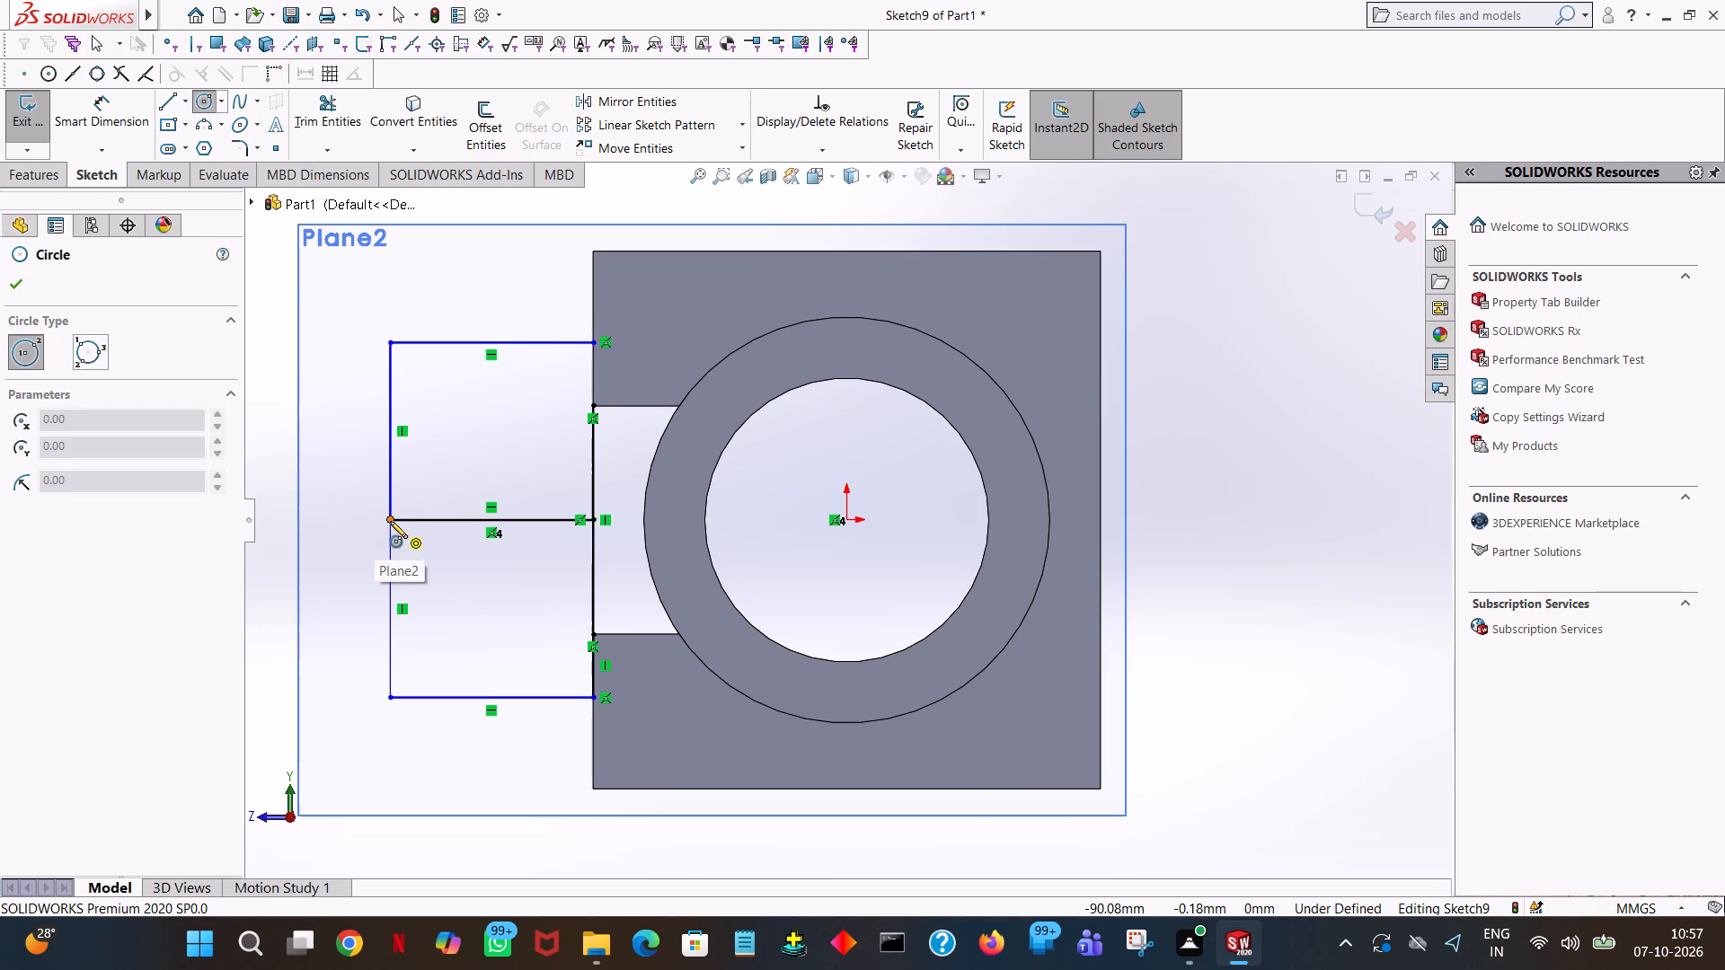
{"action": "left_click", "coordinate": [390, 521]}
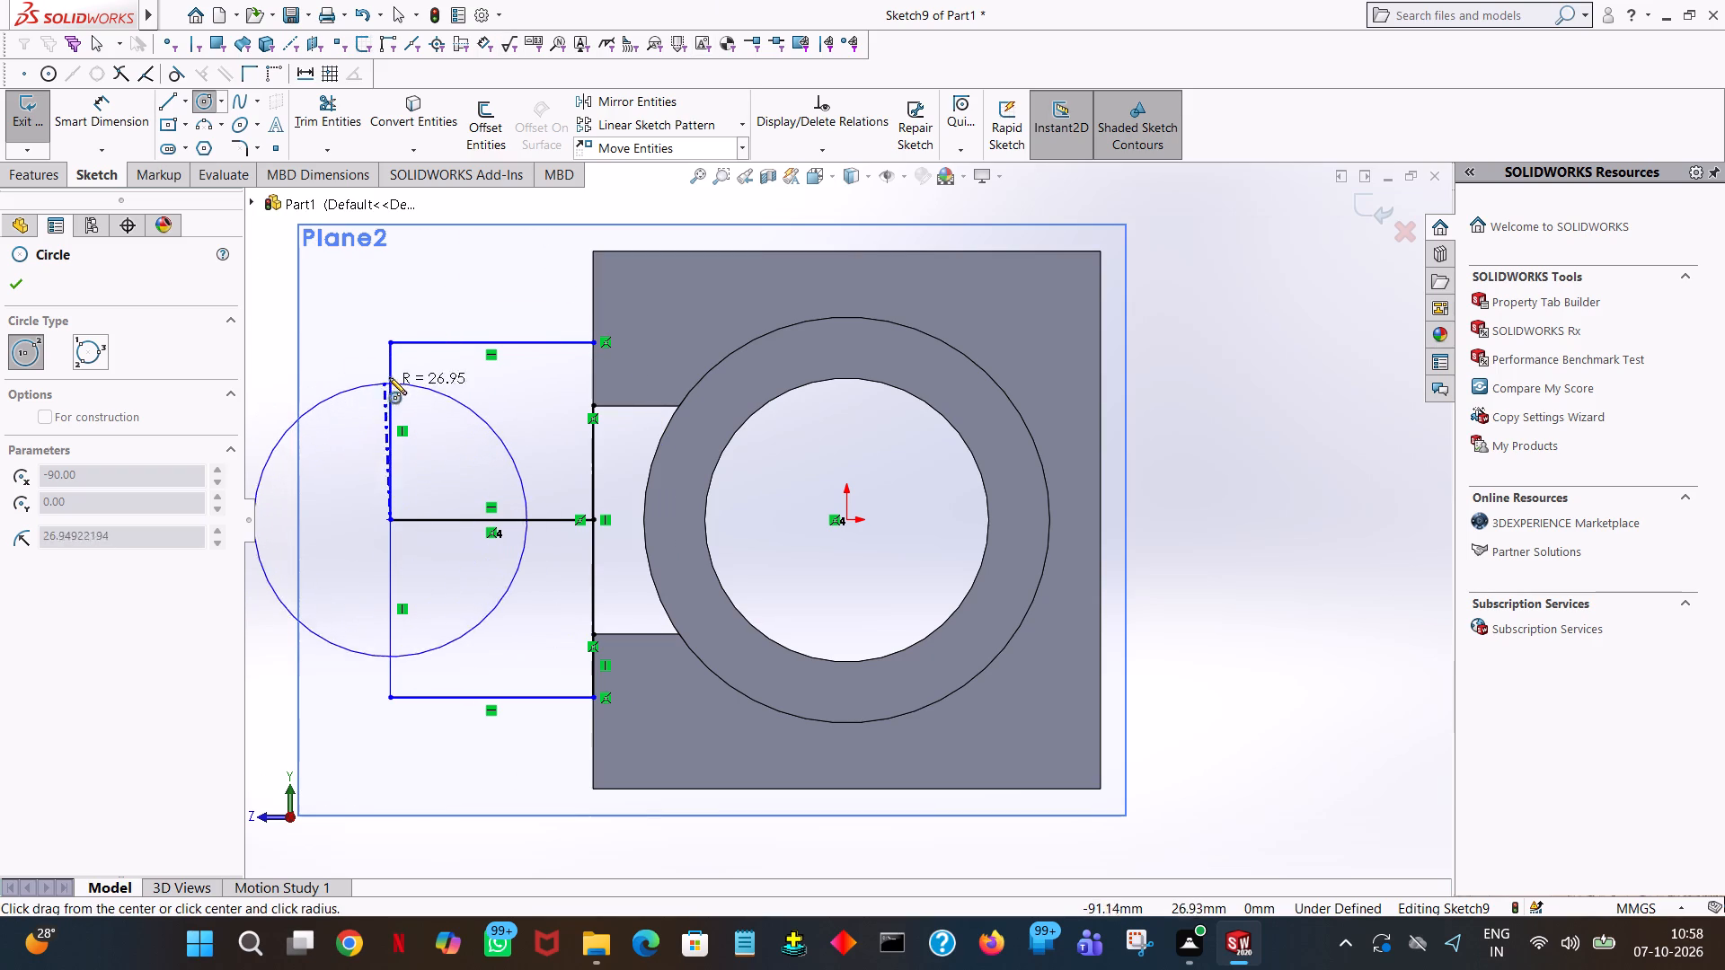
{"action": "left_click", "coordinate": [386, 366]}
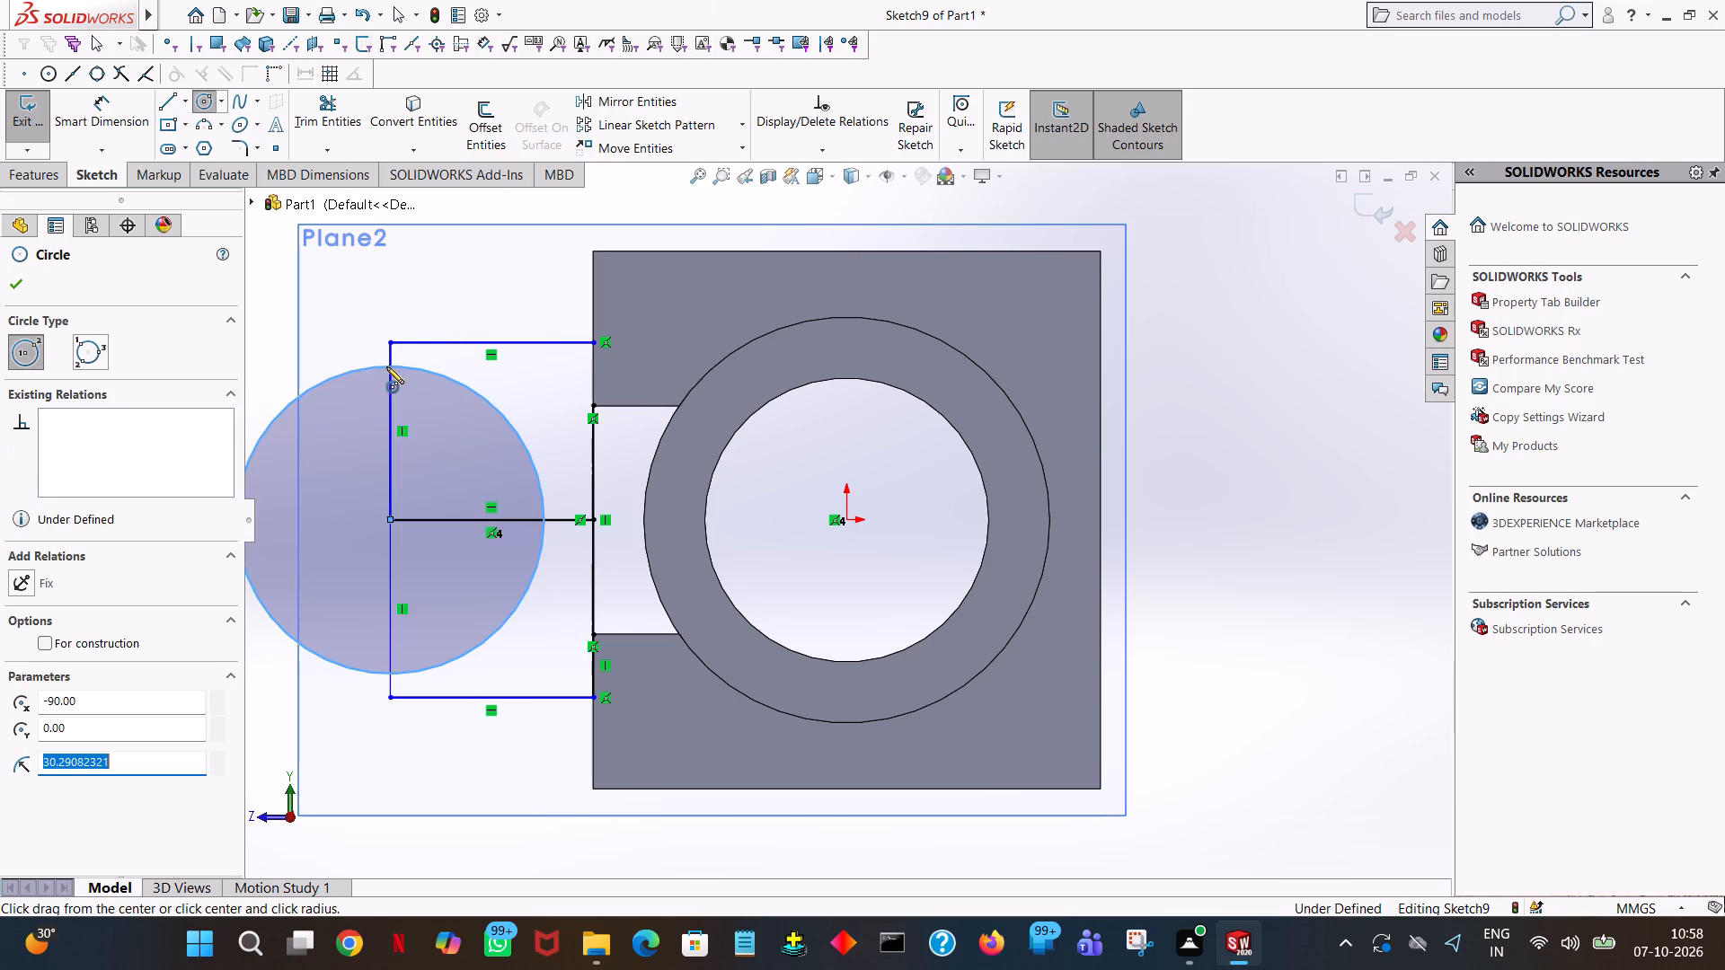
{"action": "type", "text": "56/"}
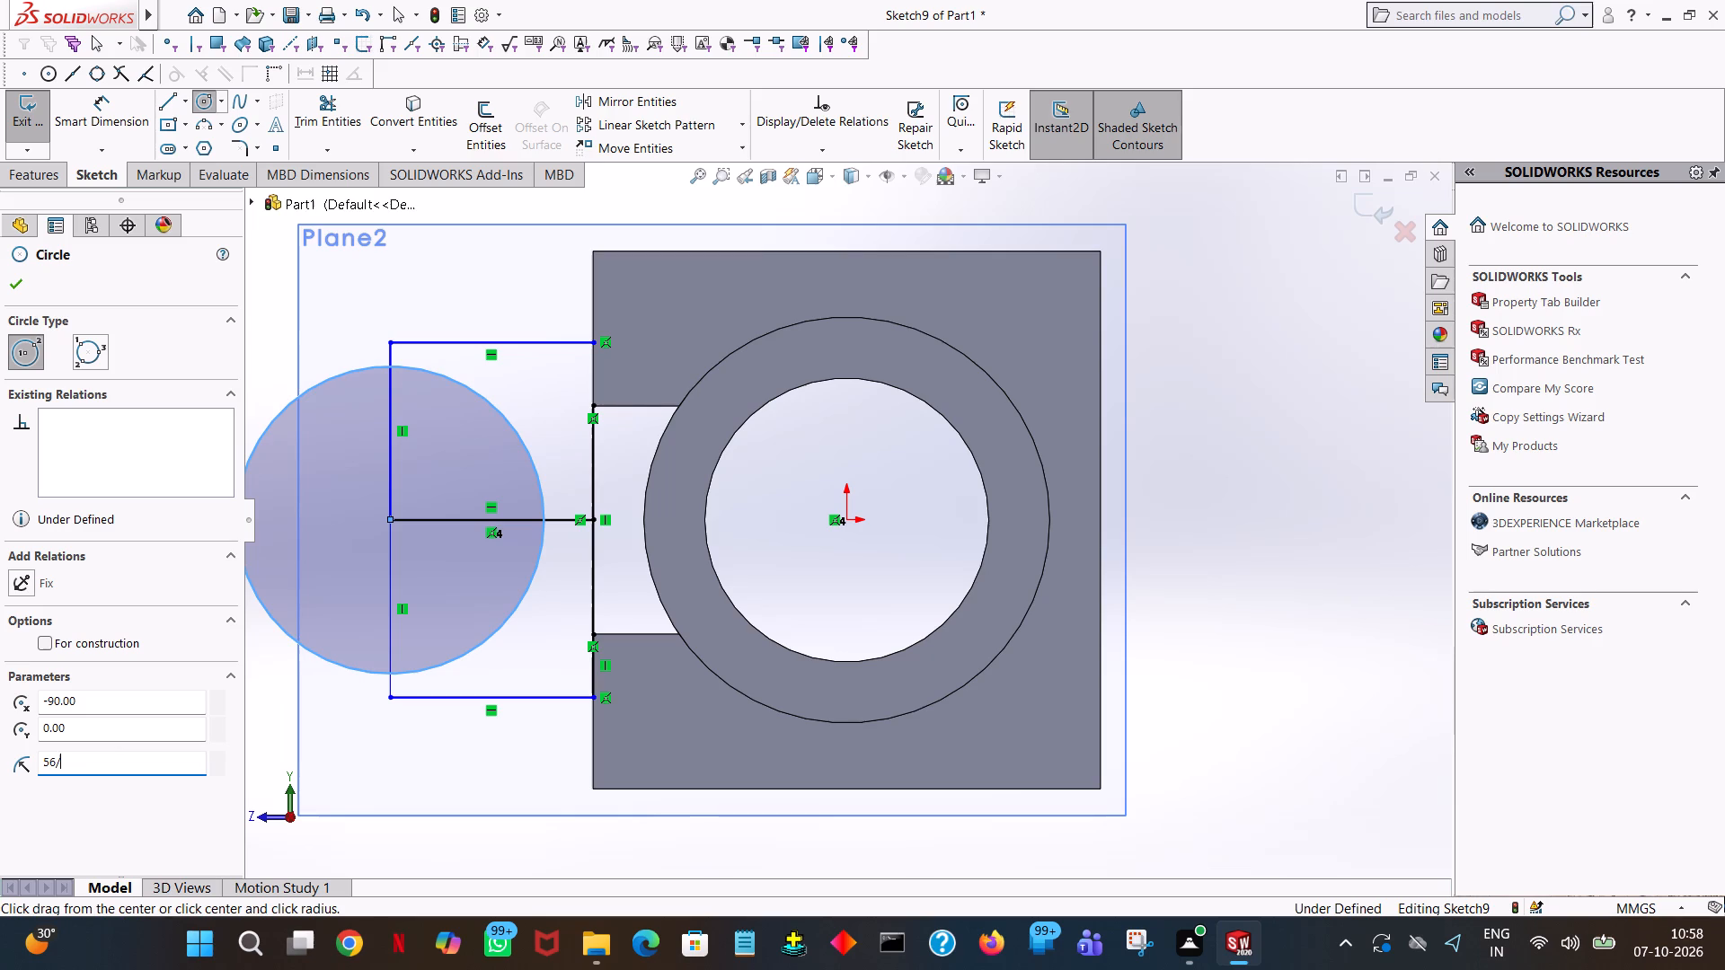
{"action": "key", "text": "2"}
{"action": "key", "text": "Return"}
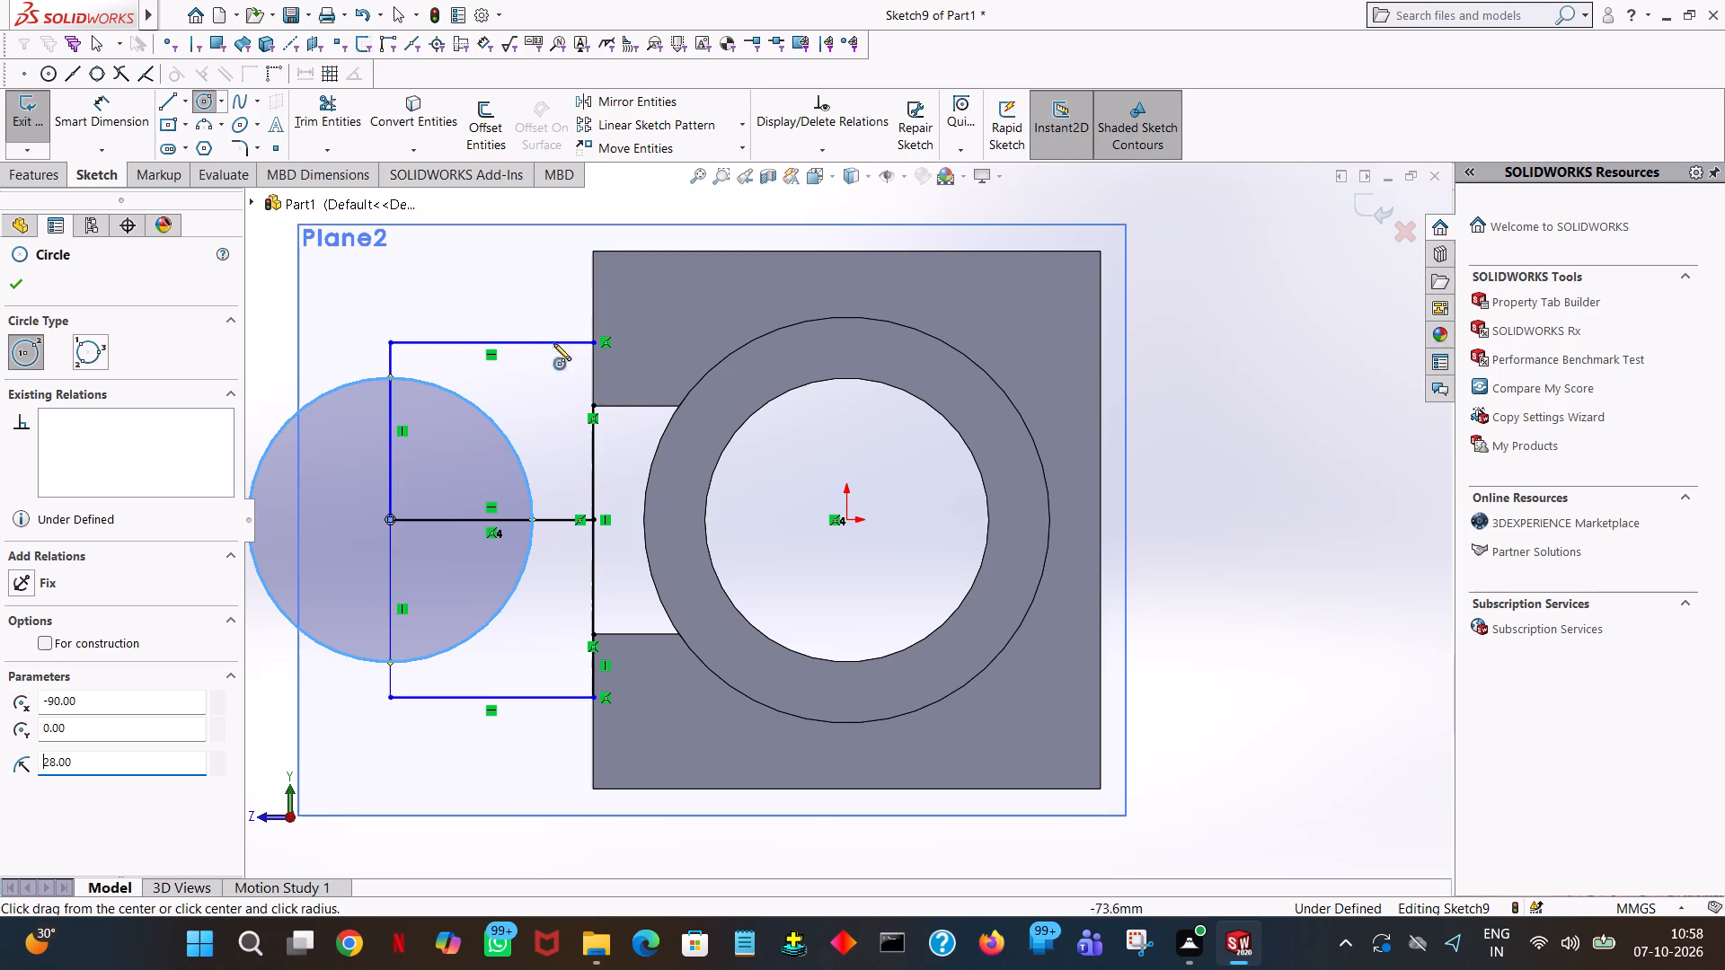
Trim away the whole circle, the middle horizontal line and the vertical line across the slot's mouth.
{"action": "left_click", "coordinate": [313, 100]}
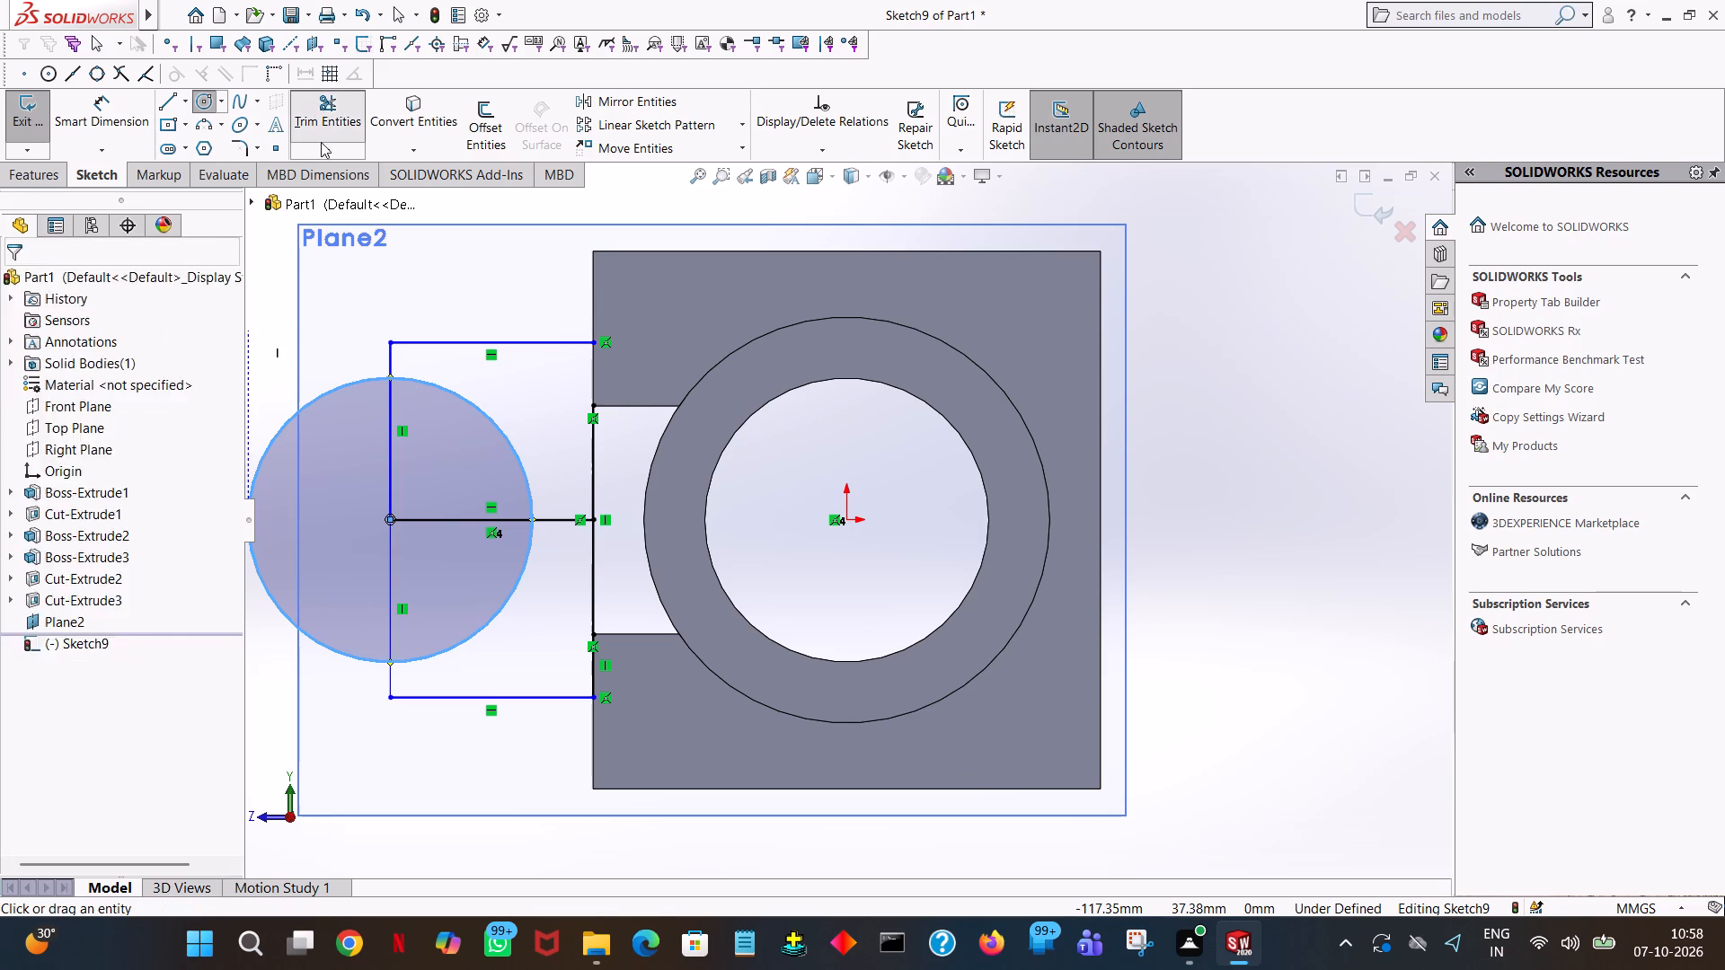
{"action": "left_click", "coordinate": [337, 387]}
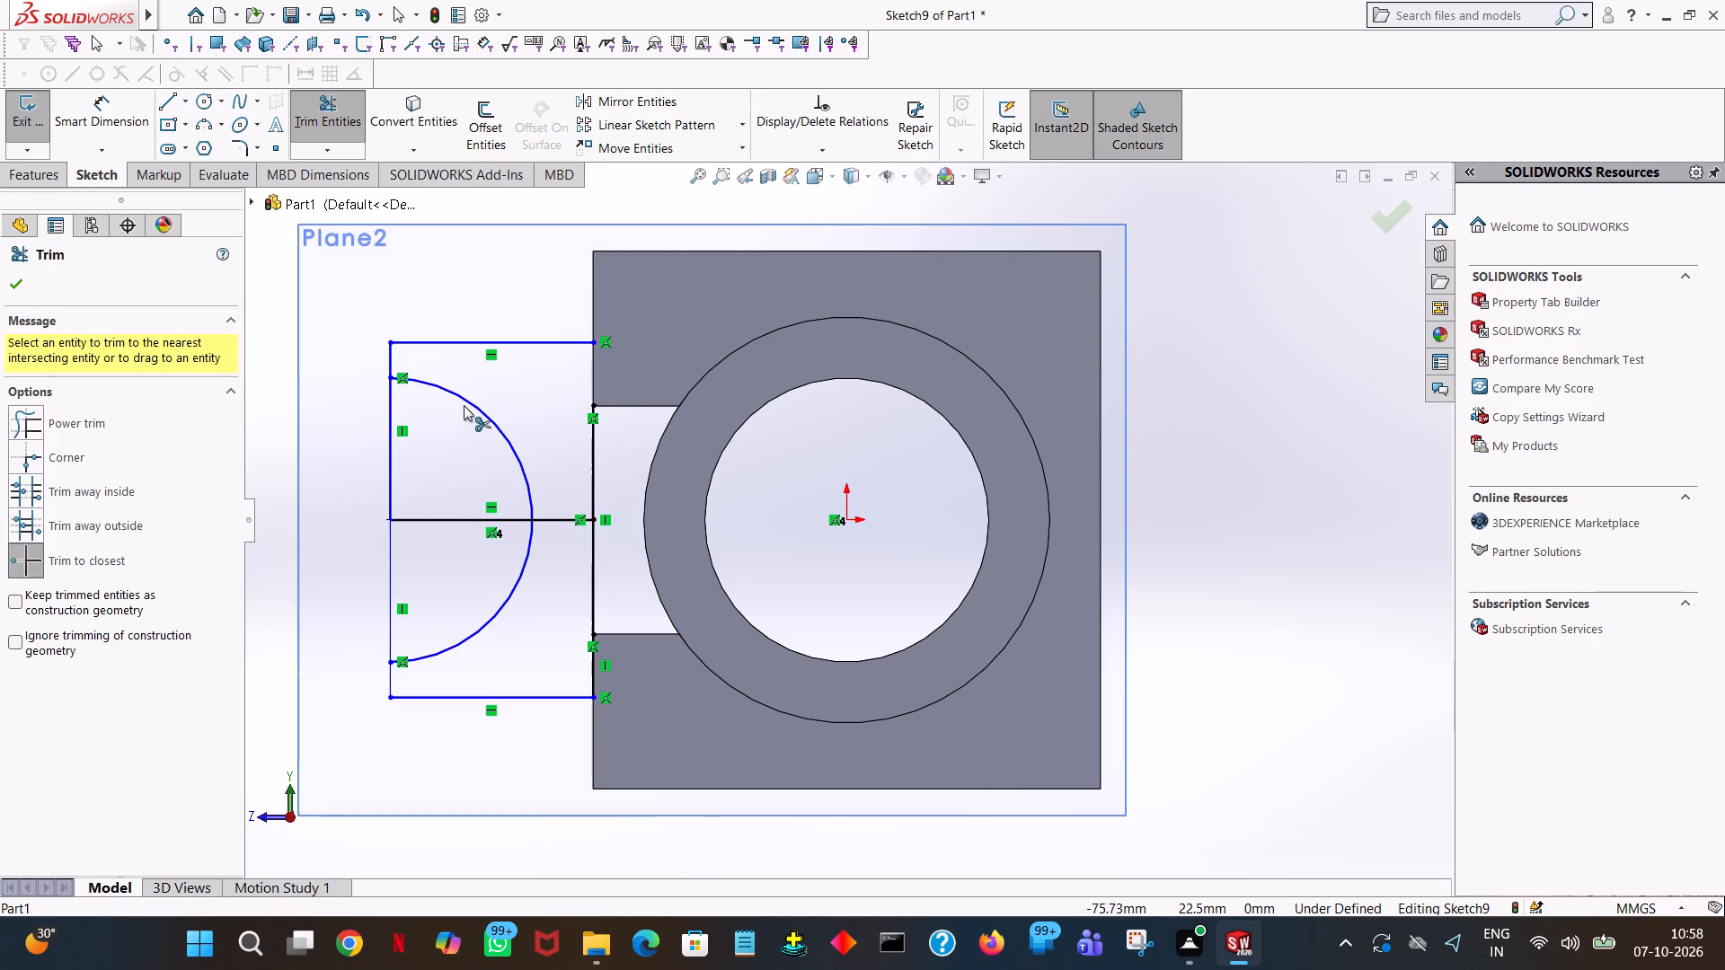
{"action": "left_click", "coordinate": [468, 402]}
{"action": "left_click", "coordinate": [526, 562]}
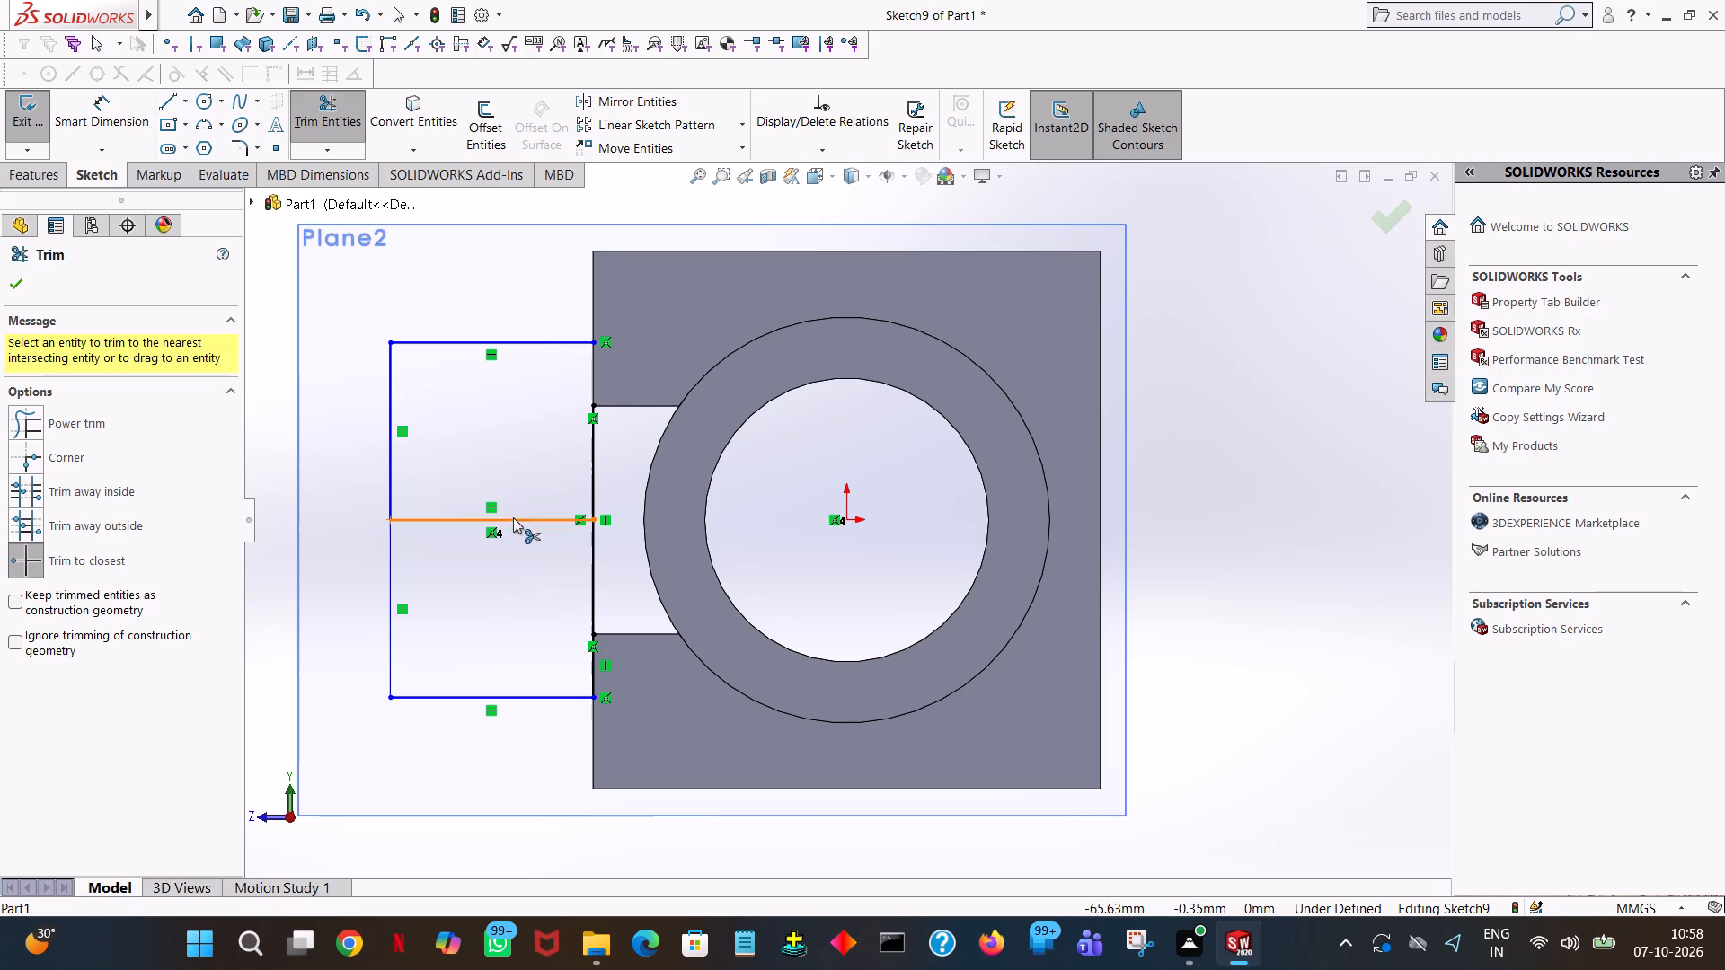
{"action": "left_click", "coordinate": [511, 514]}
{"action": "left_click", "coordinate": [512, 520]}
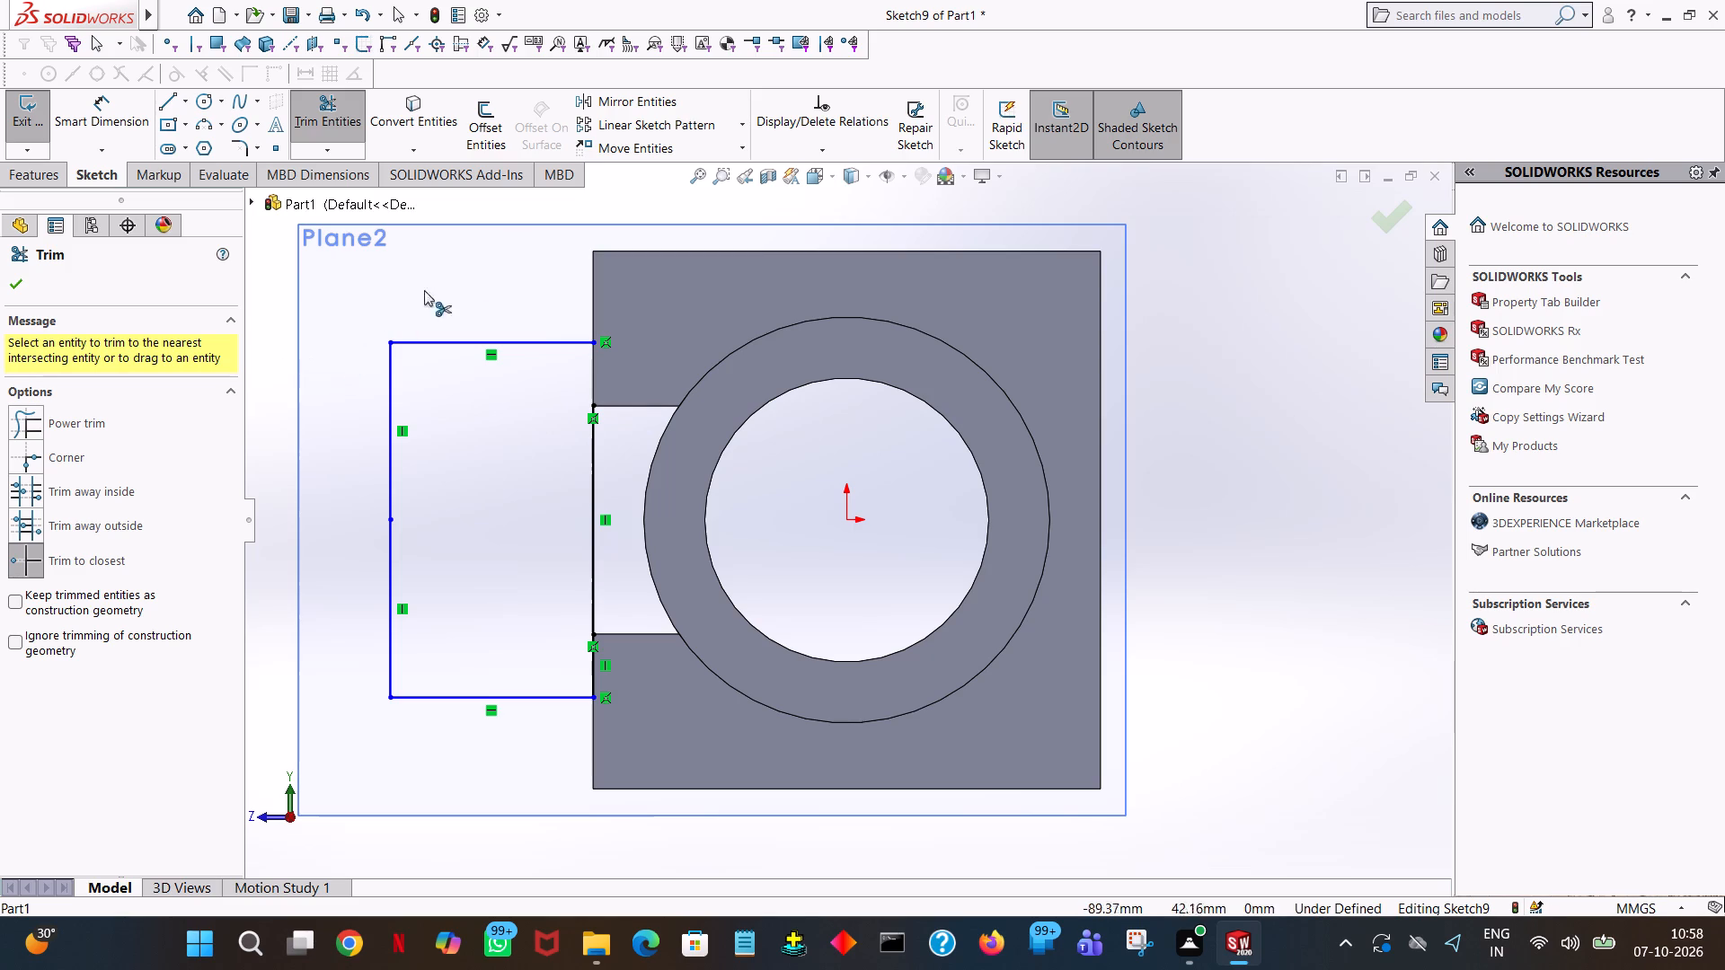
{"action": "left_click", "coordinate": [592, 463]}
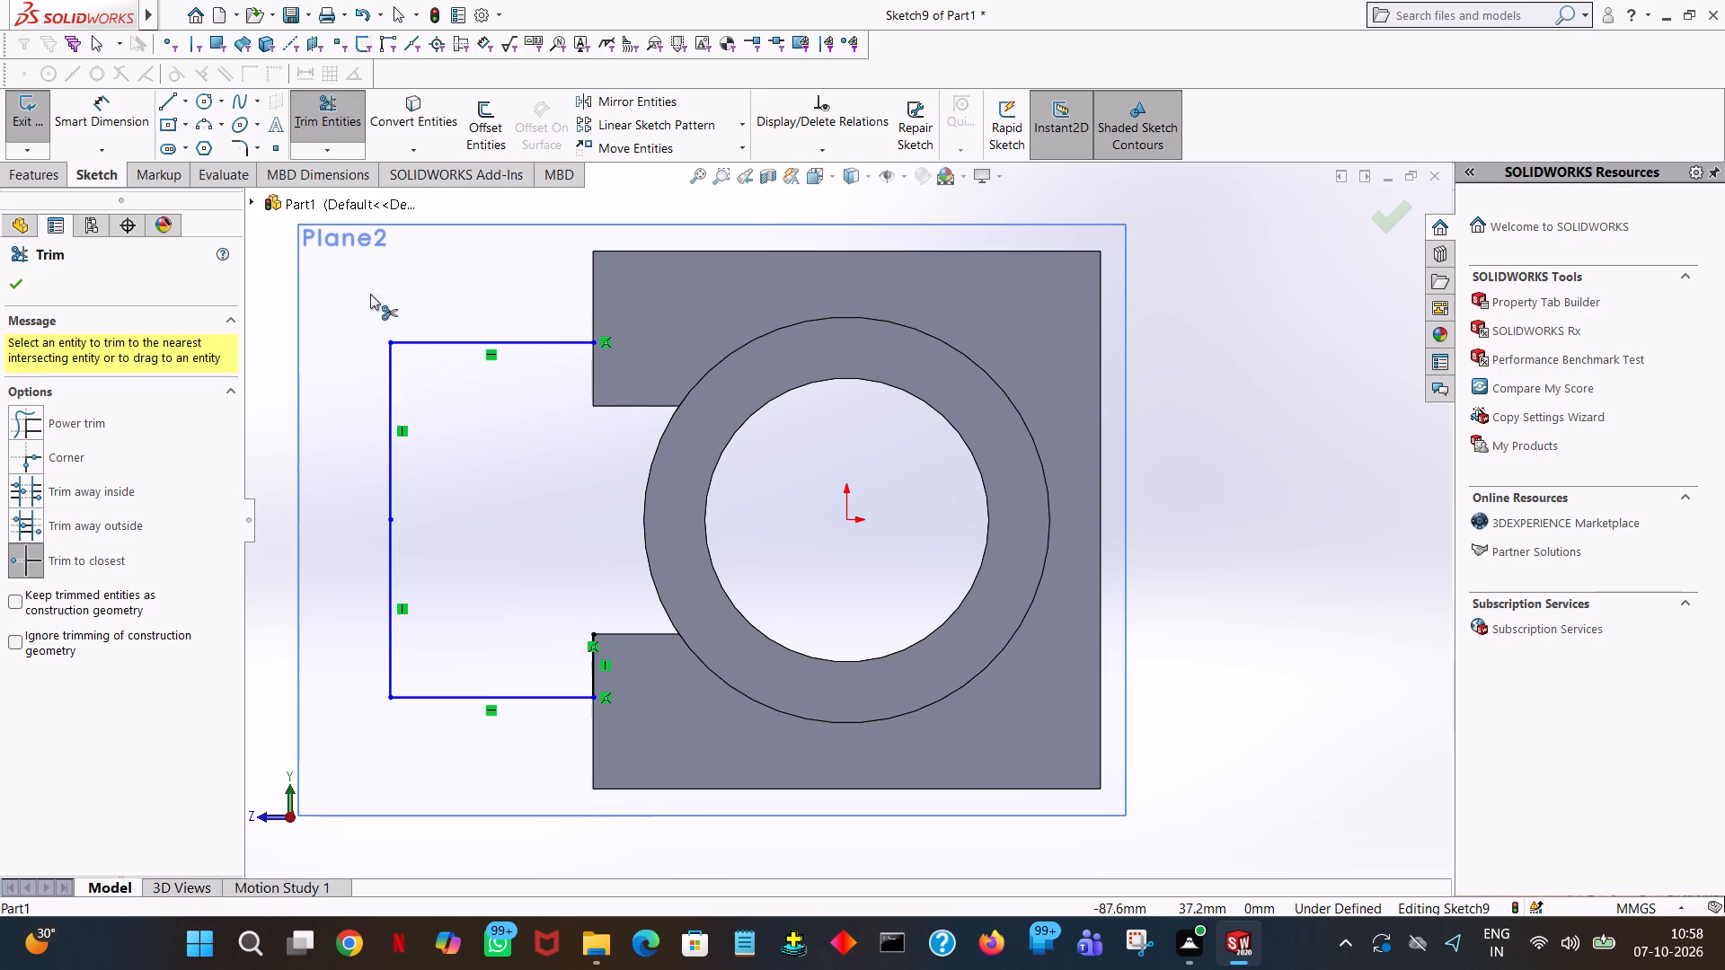
Sketch the inner outline between the slot's outer corners: 25 mm outward from the upper corner, 45 mm down, and 25 mm back to the lower corner.
{"action": "left_click", "coordinate": [160, 100]}
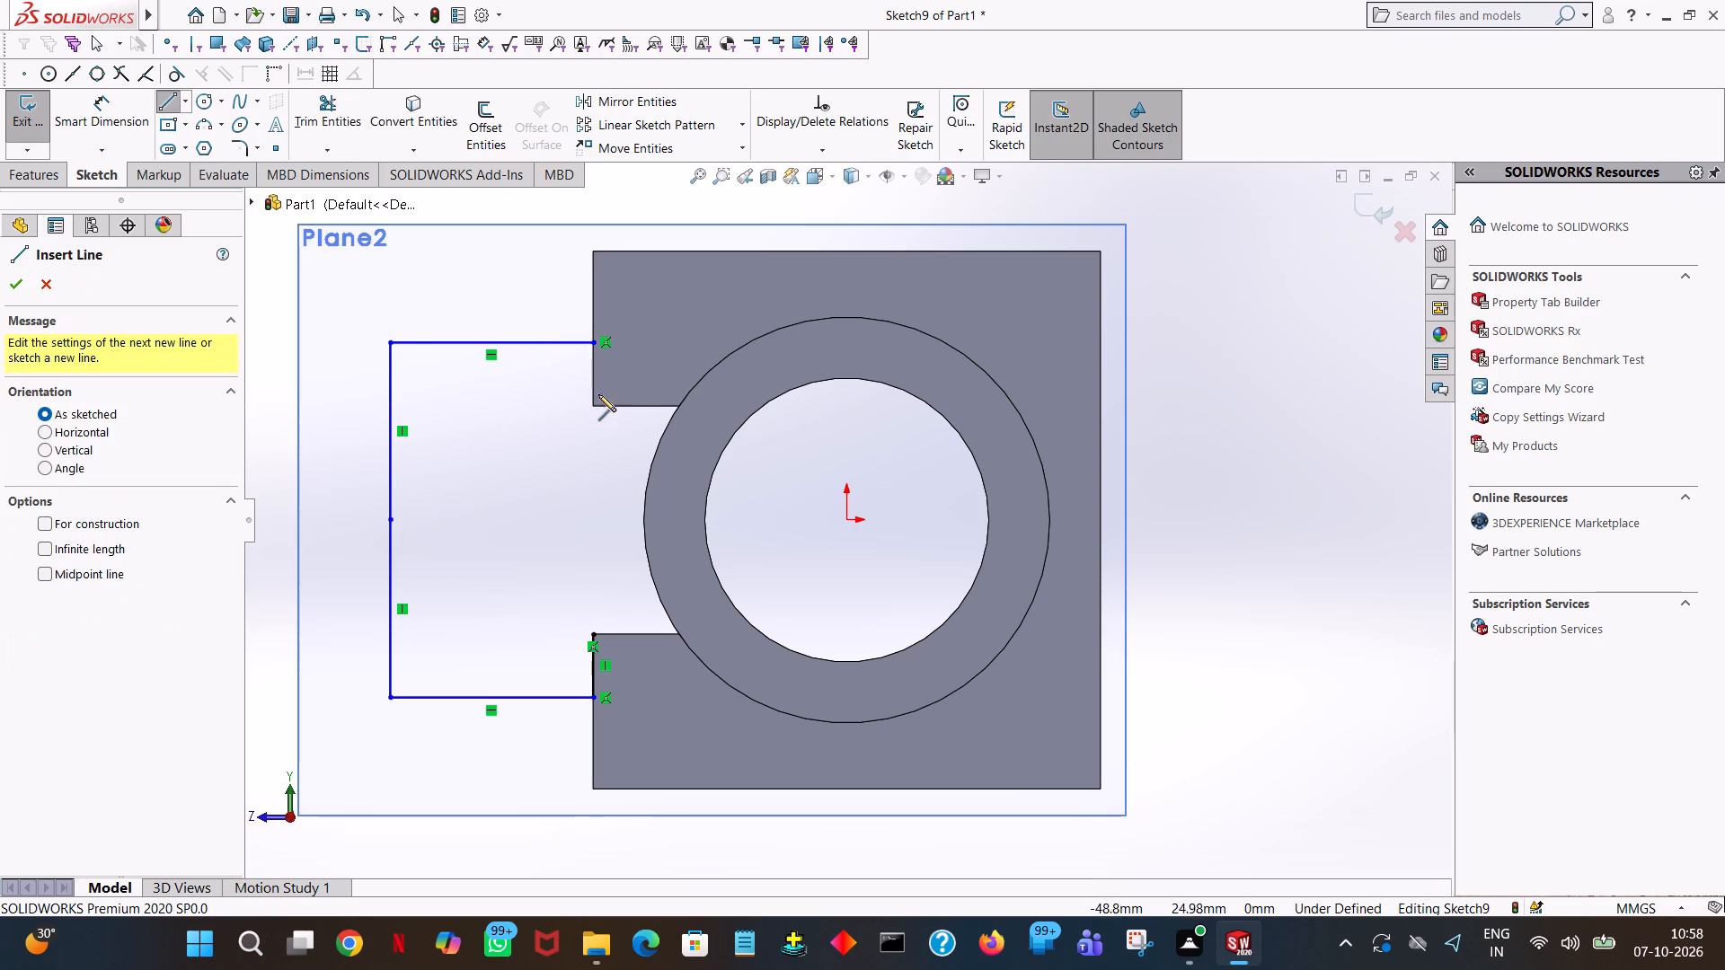
{"action": "left_click", "coordinate": [593, 408]}
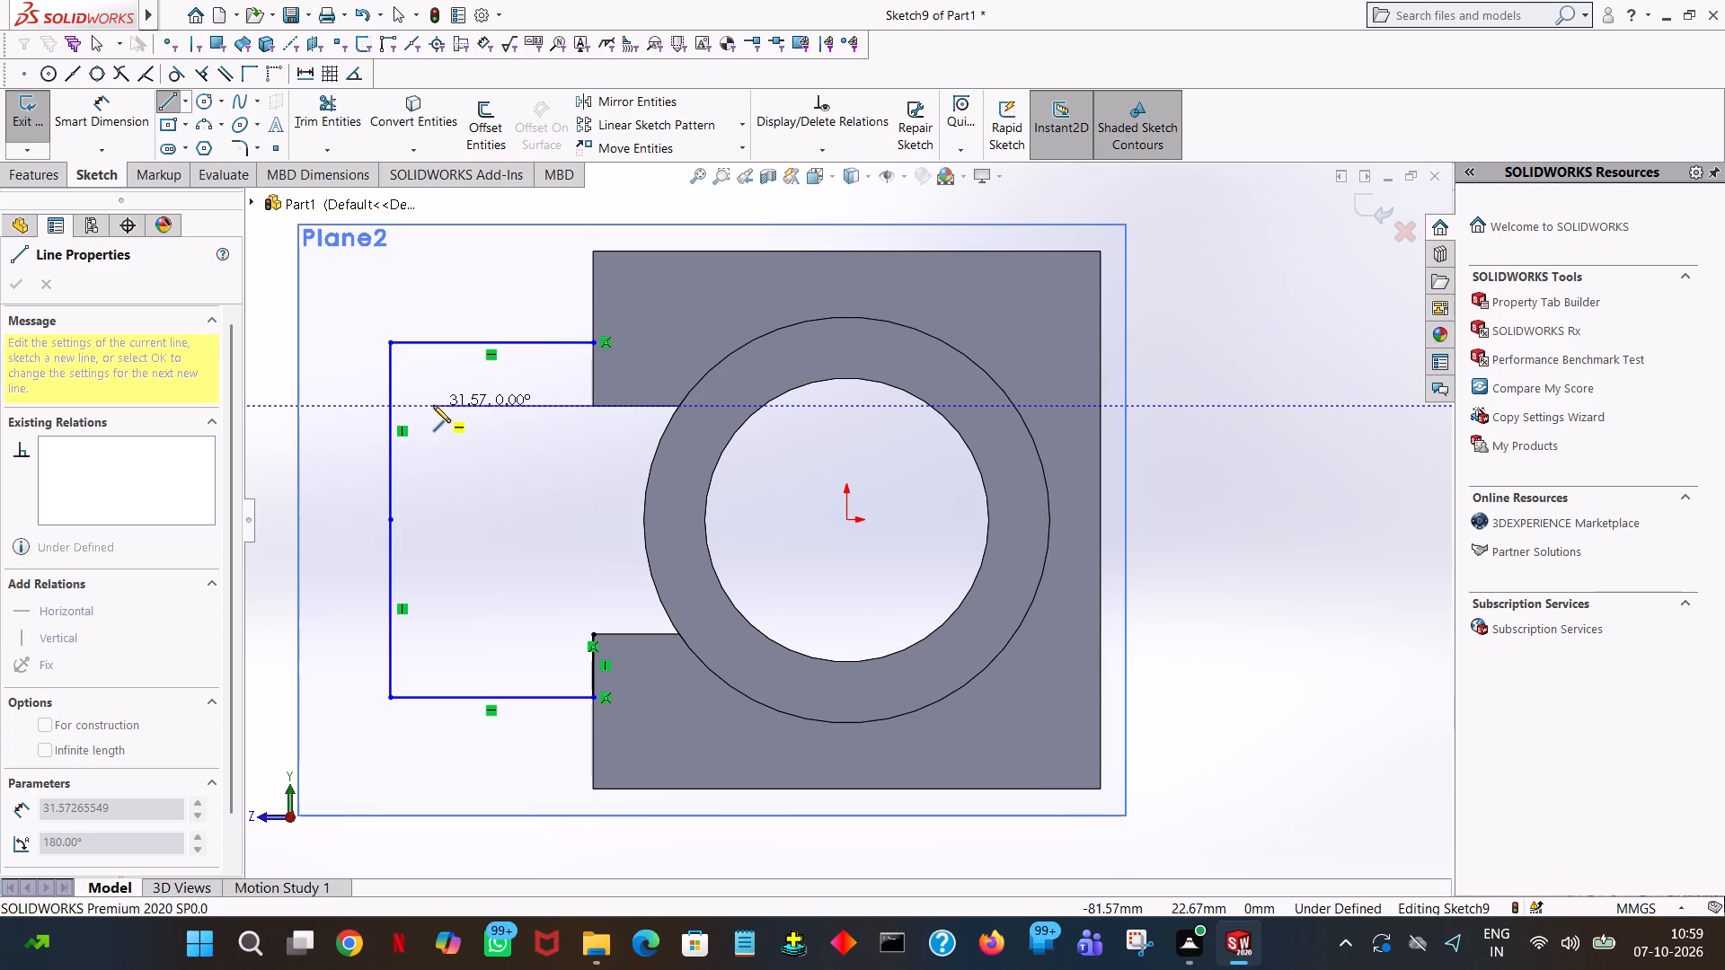
{"action": "left_click", "coordinate": [433, 405]}
{"action": "key", "text": "2"}
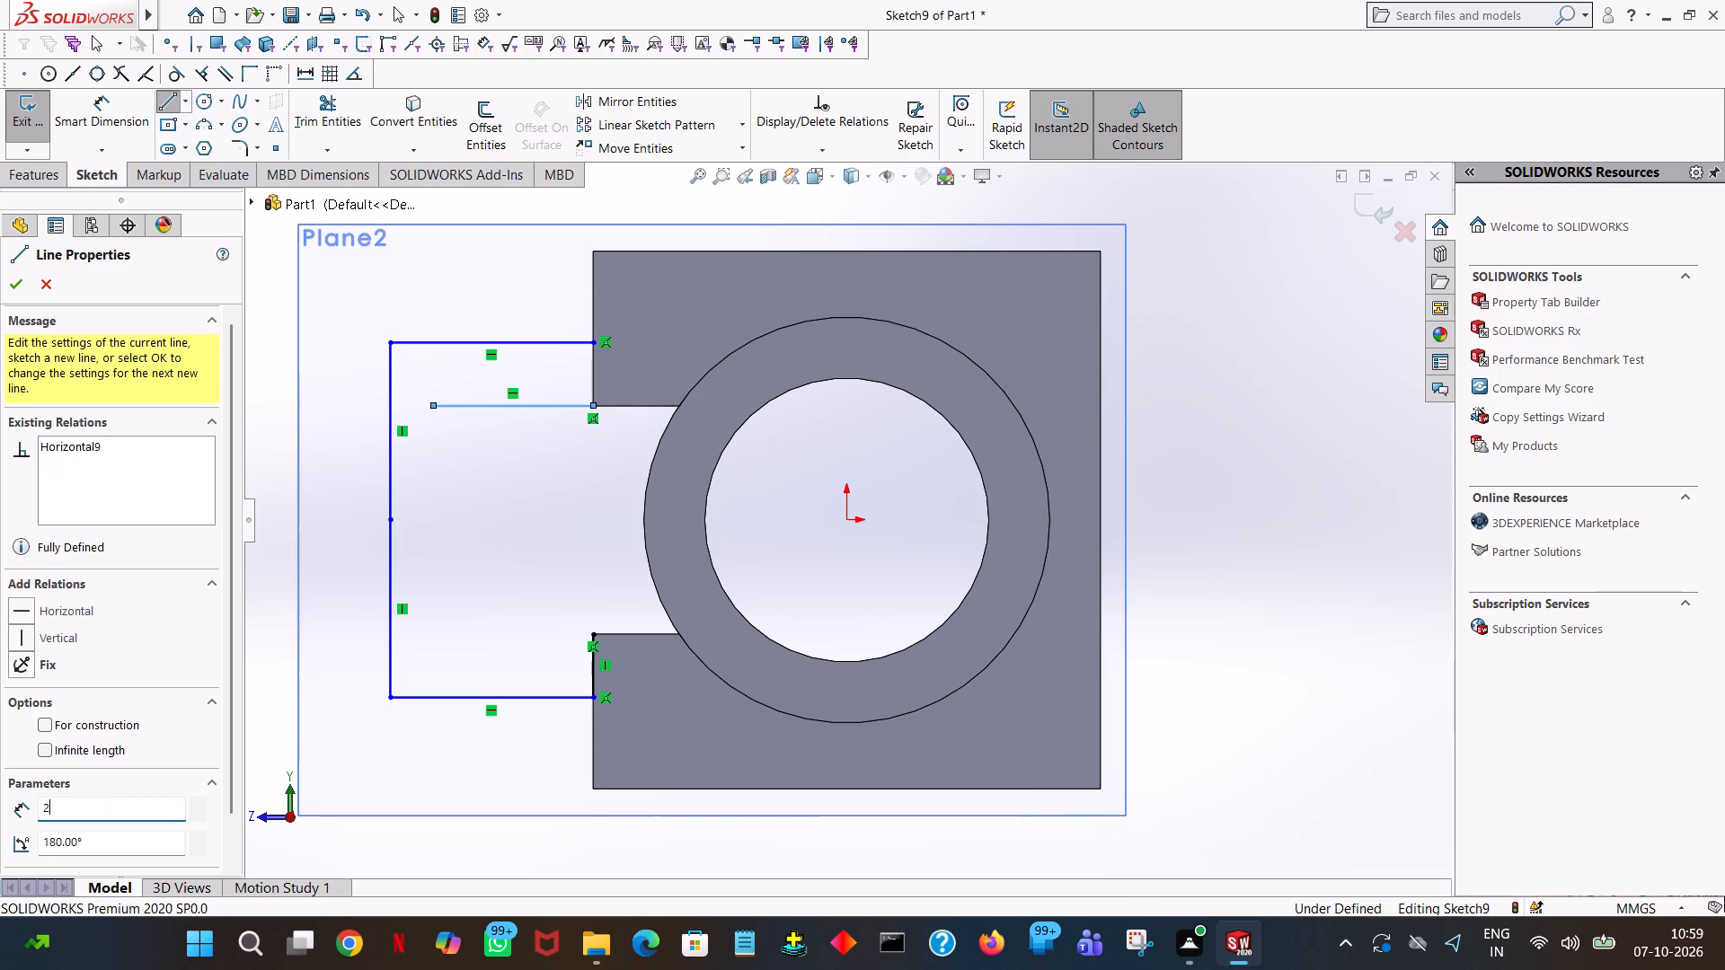
{"action": "key", "text": "5"}
{"action": "key", "text": "Return"}
{"action": "left_click", "coordinate": [465, 636]}
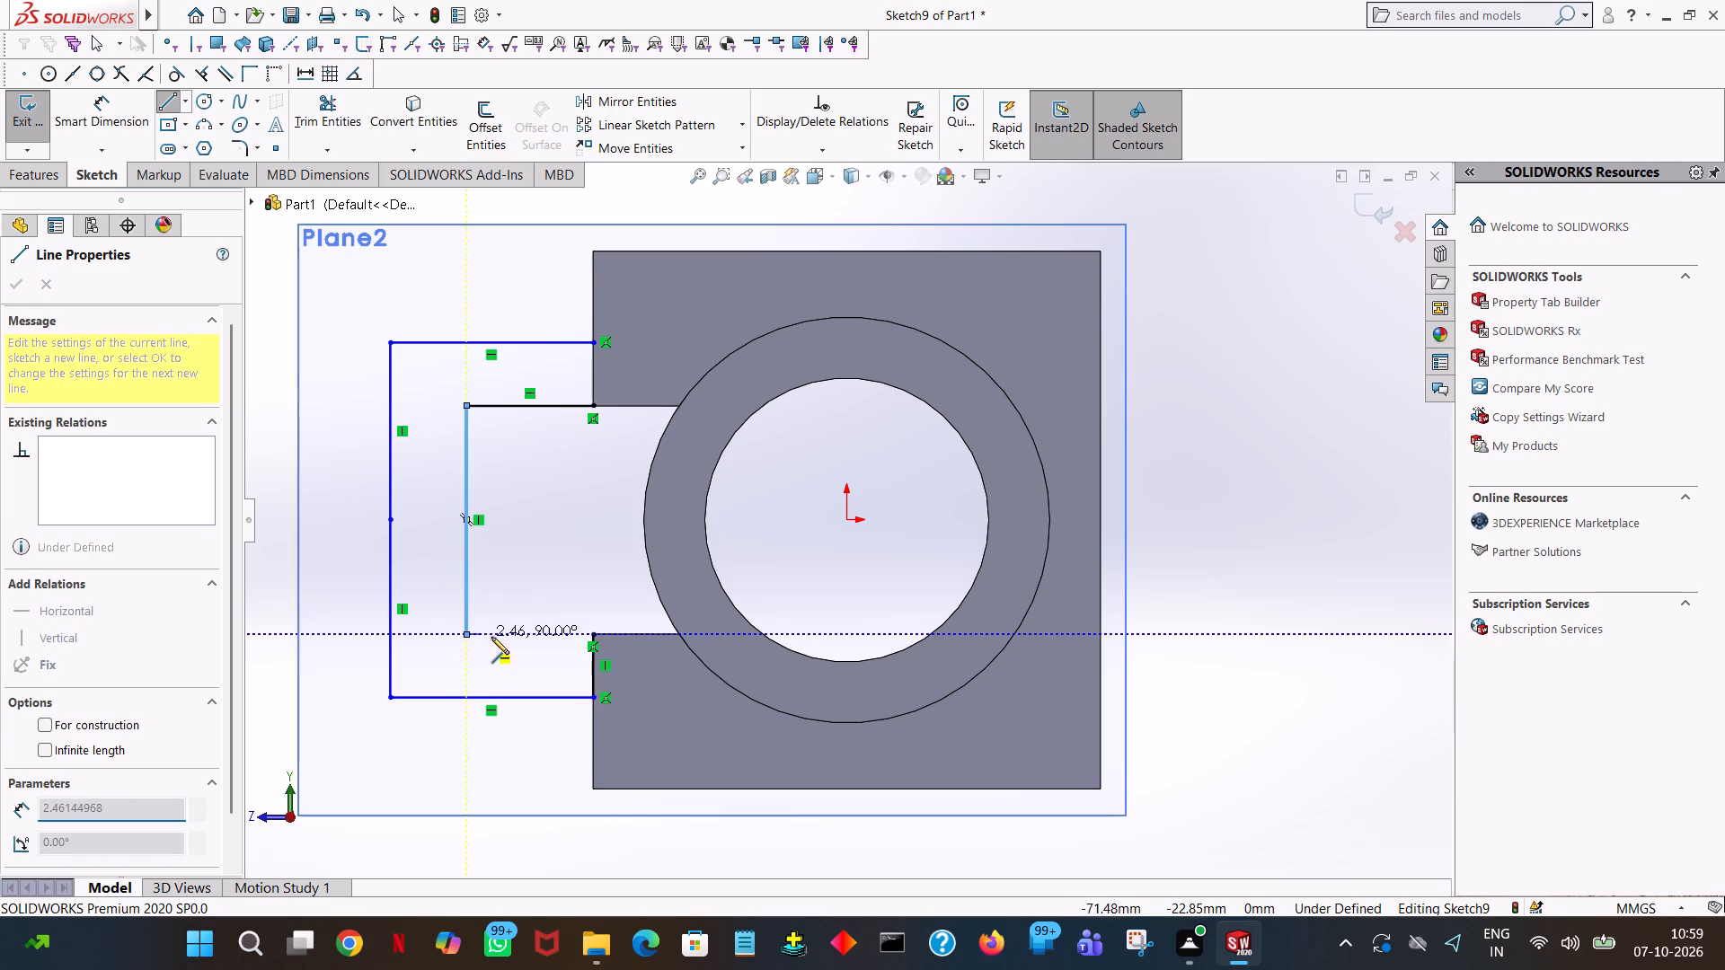
{"action": "left_click", "coordinate": [590, 633]}
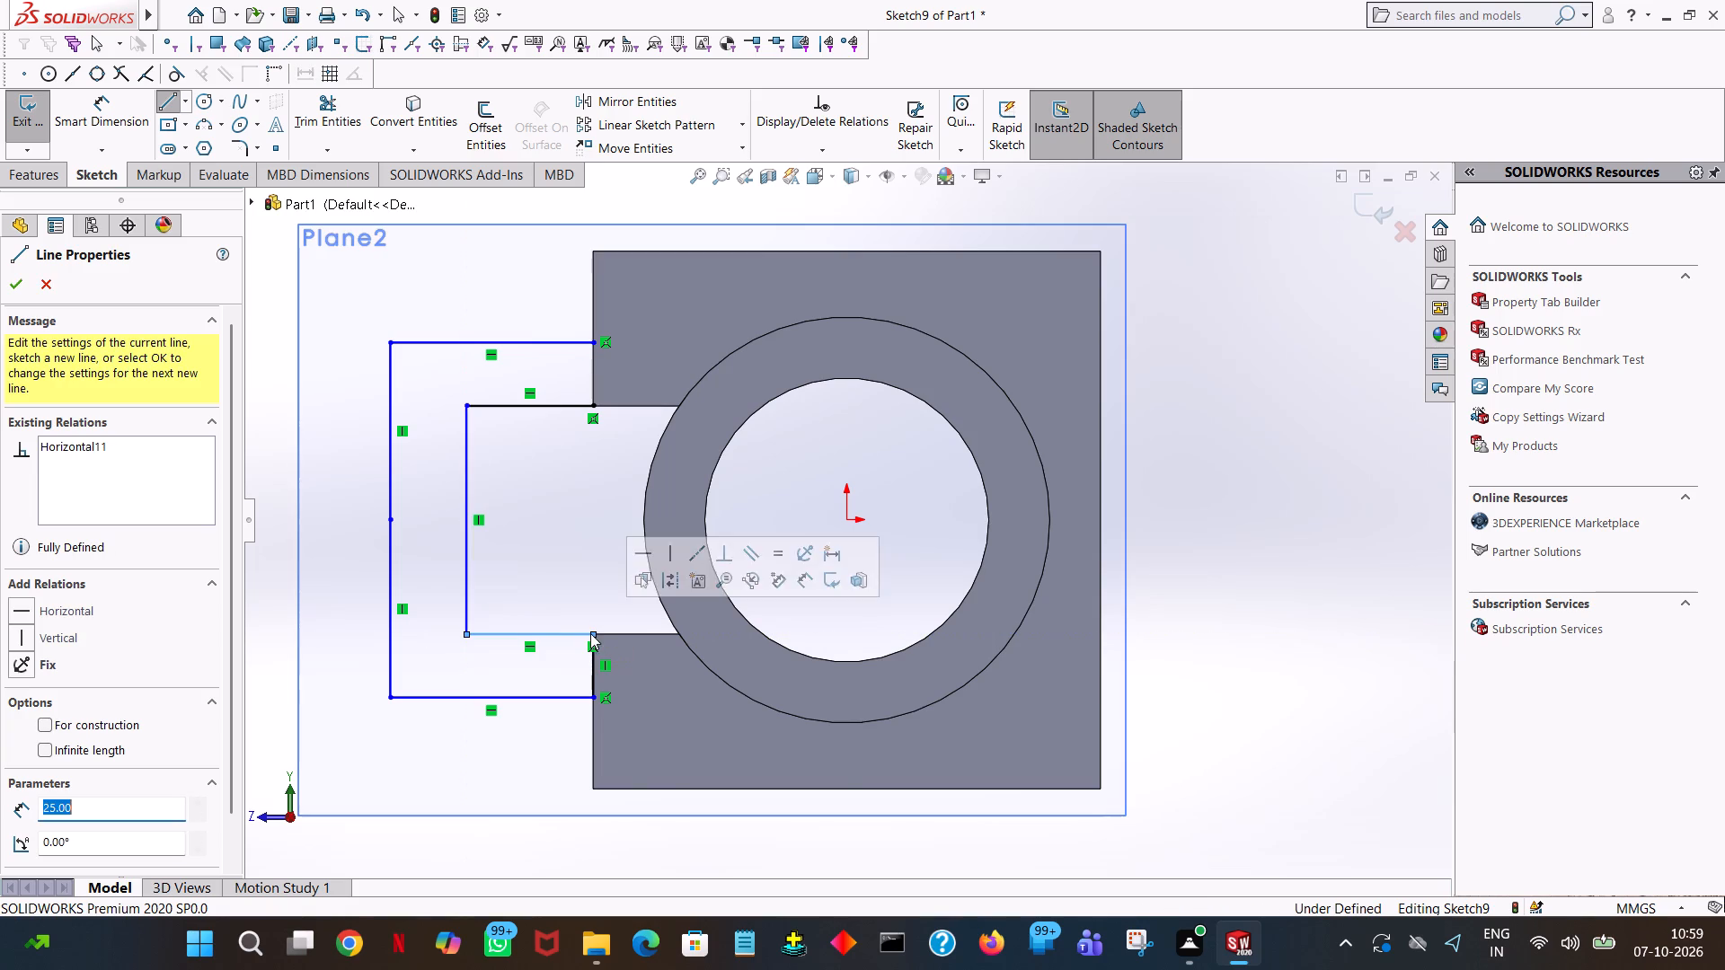
{"action": "right_click", "coordinate": [590, 633]}
{"action": "left_click", "coordinate": [625, 643]}
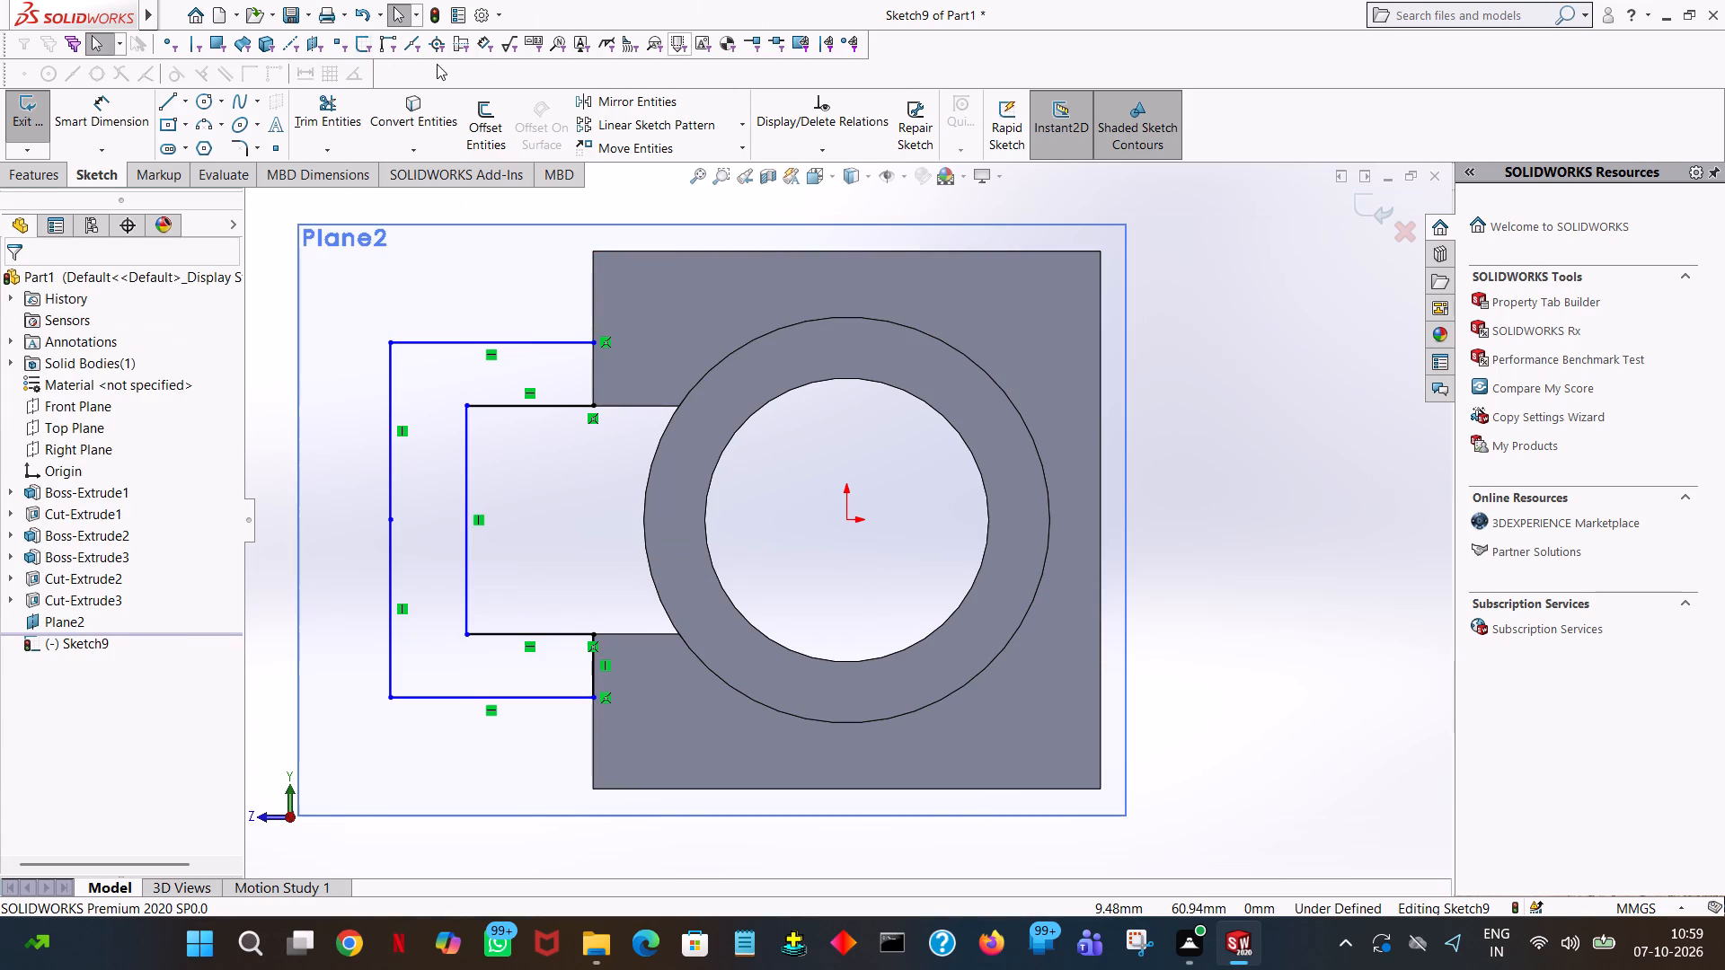
Extrude the C-shaped profile 40 mm blind in the reversed direction, closing the sketch with model edges and merging the result.
{"action": "left_click", "coordinate": [46, 170]}
{"action": "left_click", "coordinate": [52, 118]}
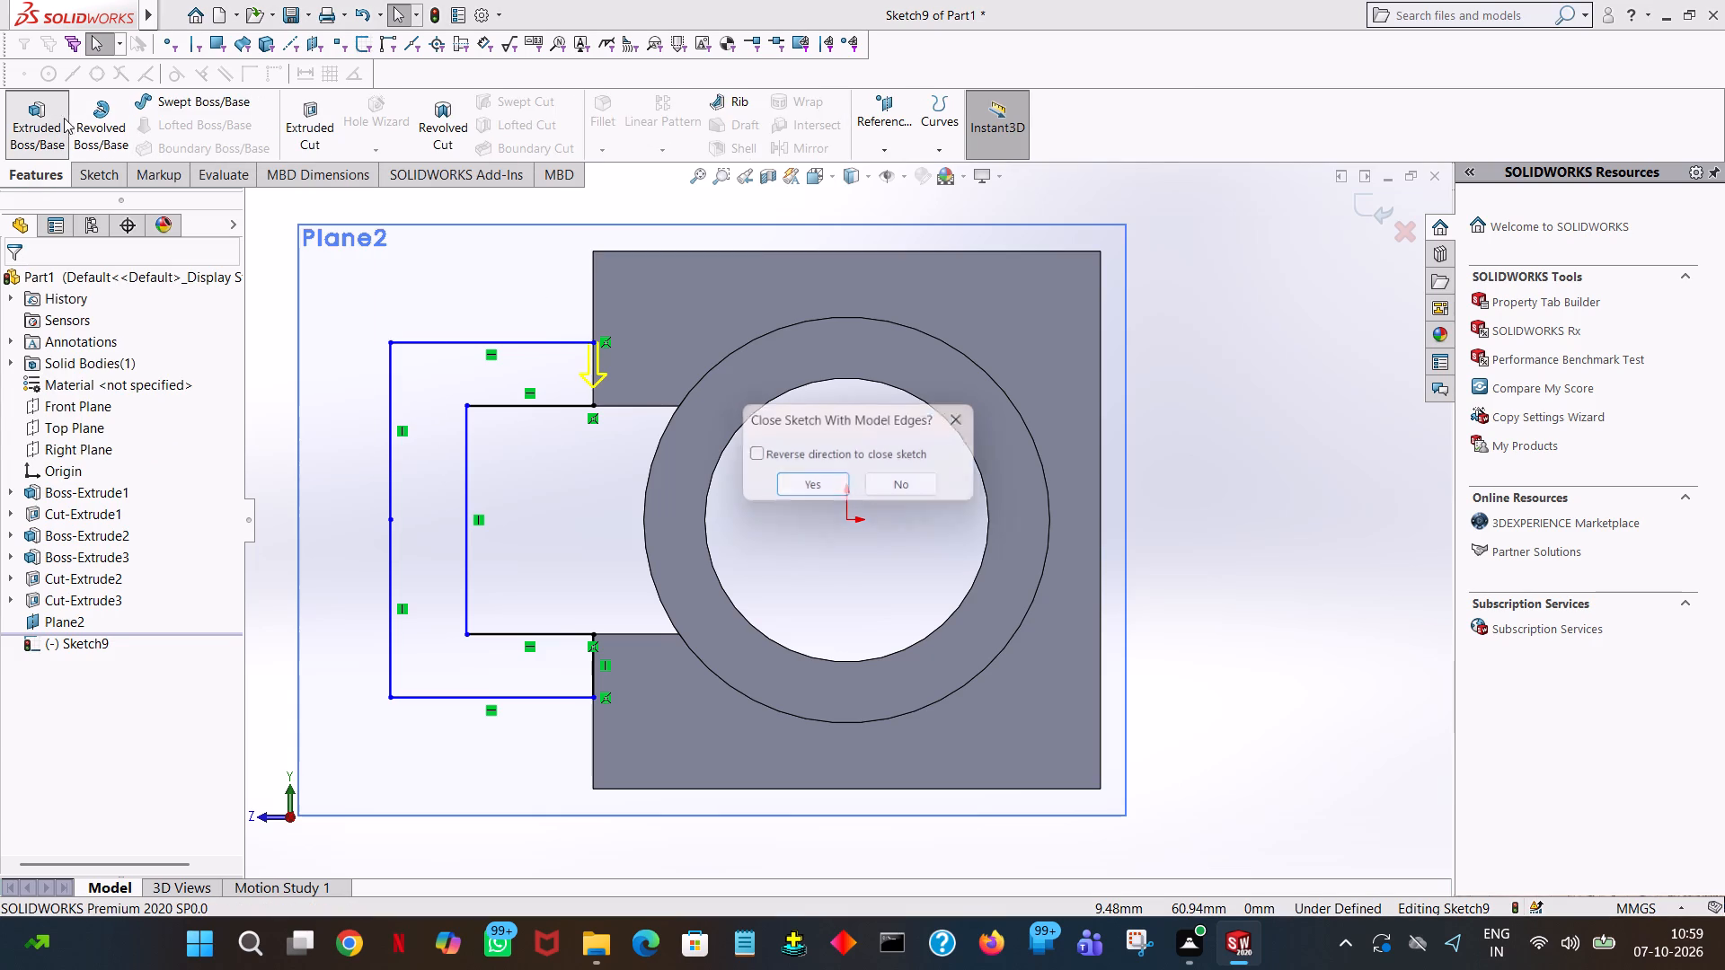
{"action": "left_click", "coordinate": [806, 482]}
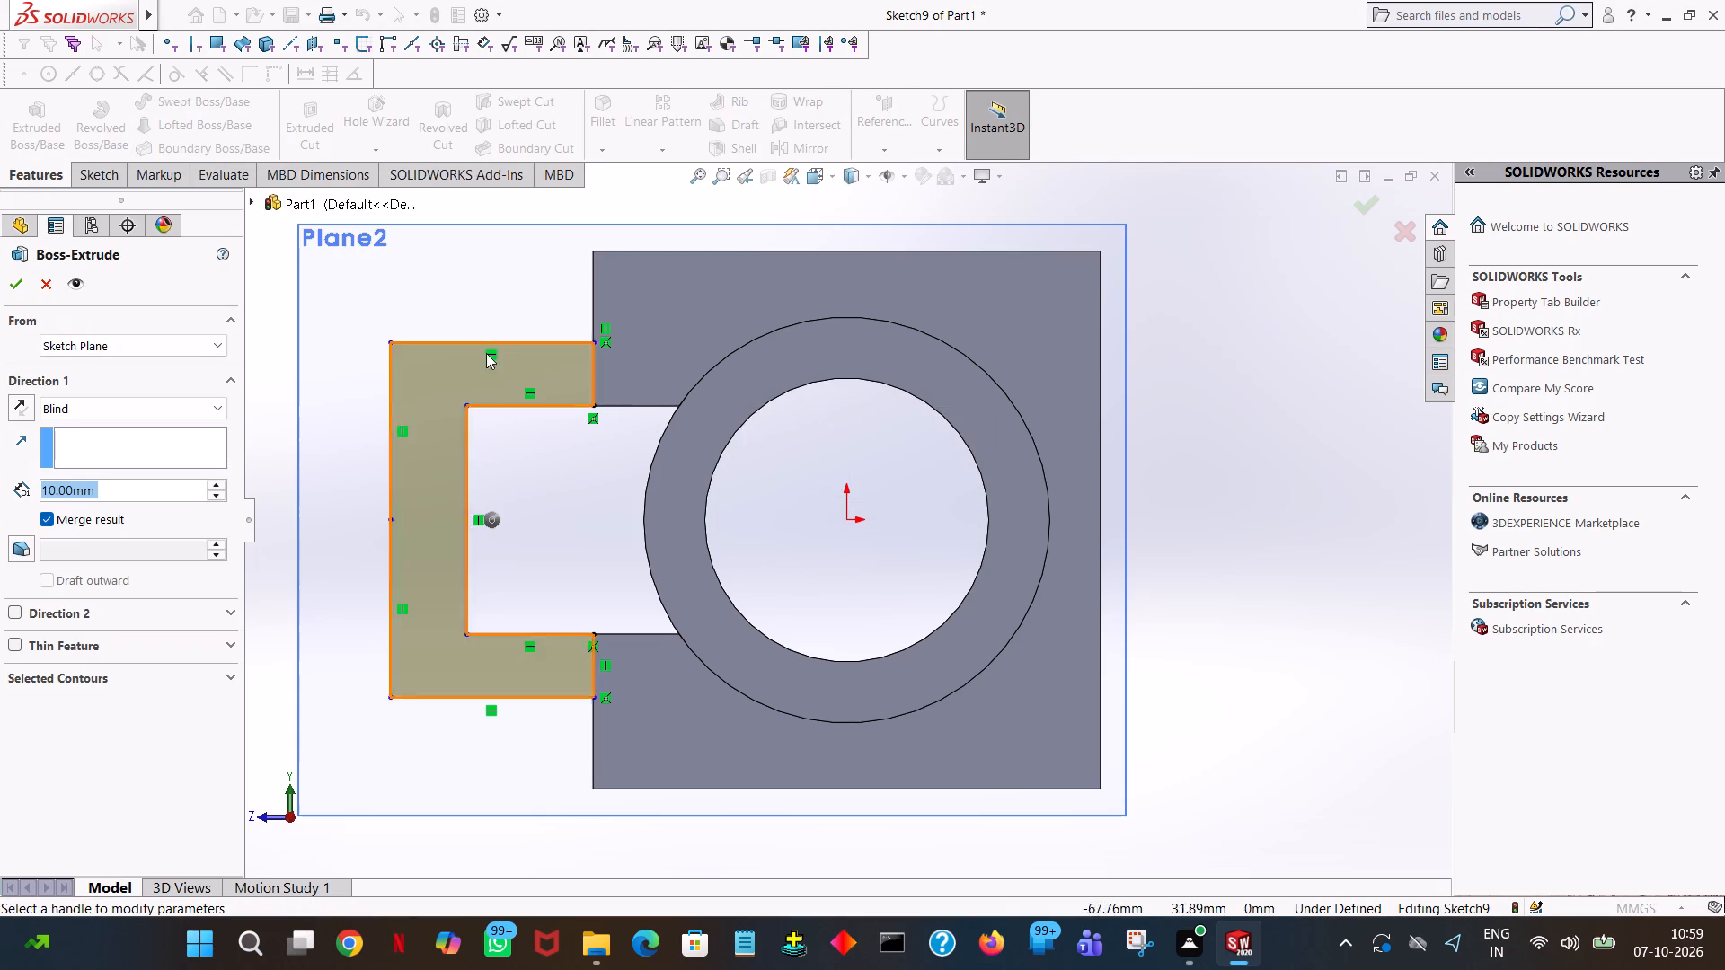
{"action": "middle_click_drag", "start_coordinate": [526, 329], "coordinate": [677, 372]}
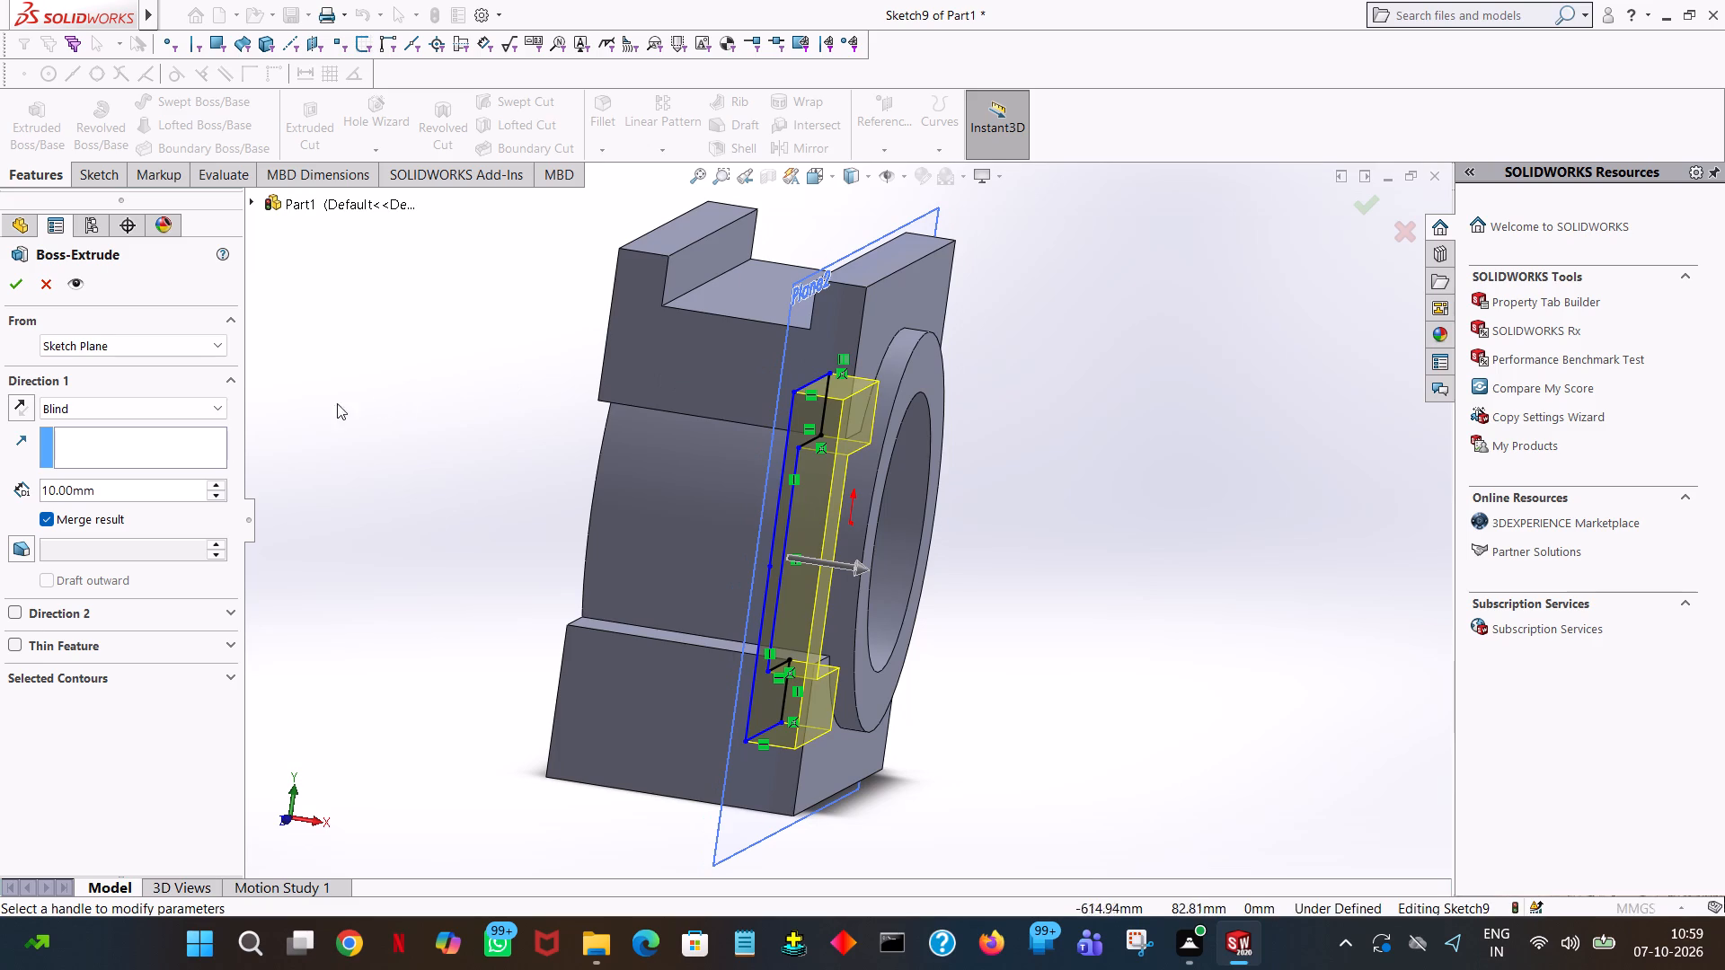
{"action": "left_click", "coordinate": [22, 403]}
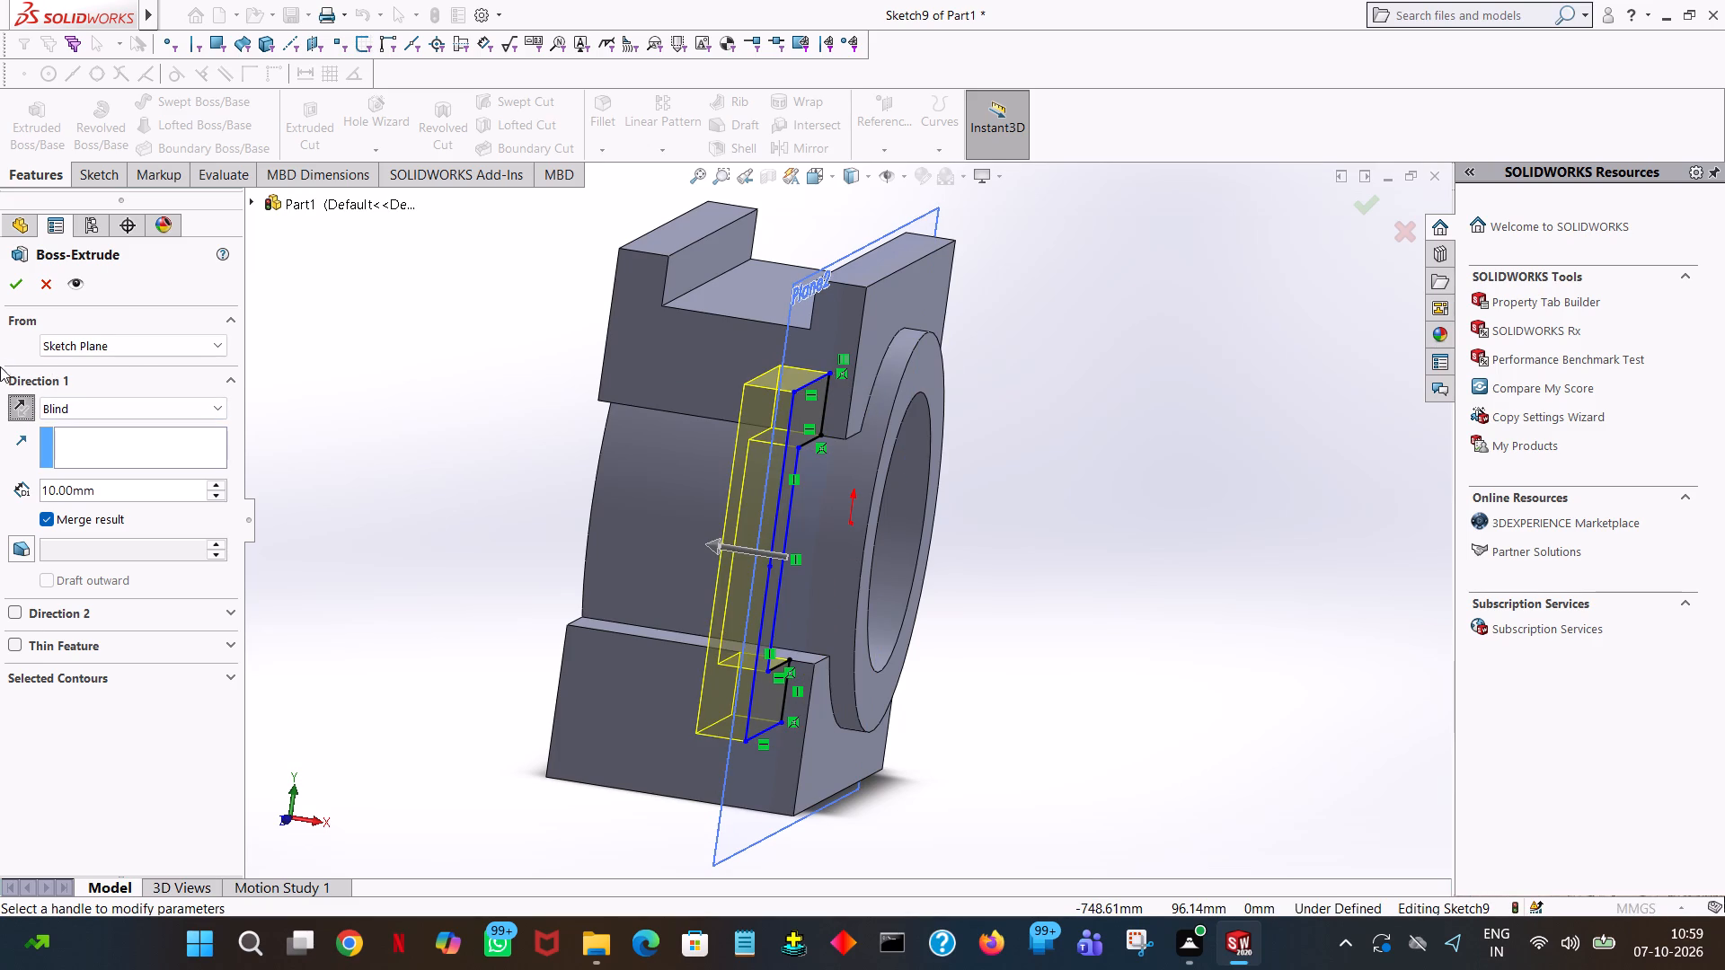
{"action": "double_click", "coordinate": [111, 491]}
{"action": "type", "text": "40"}
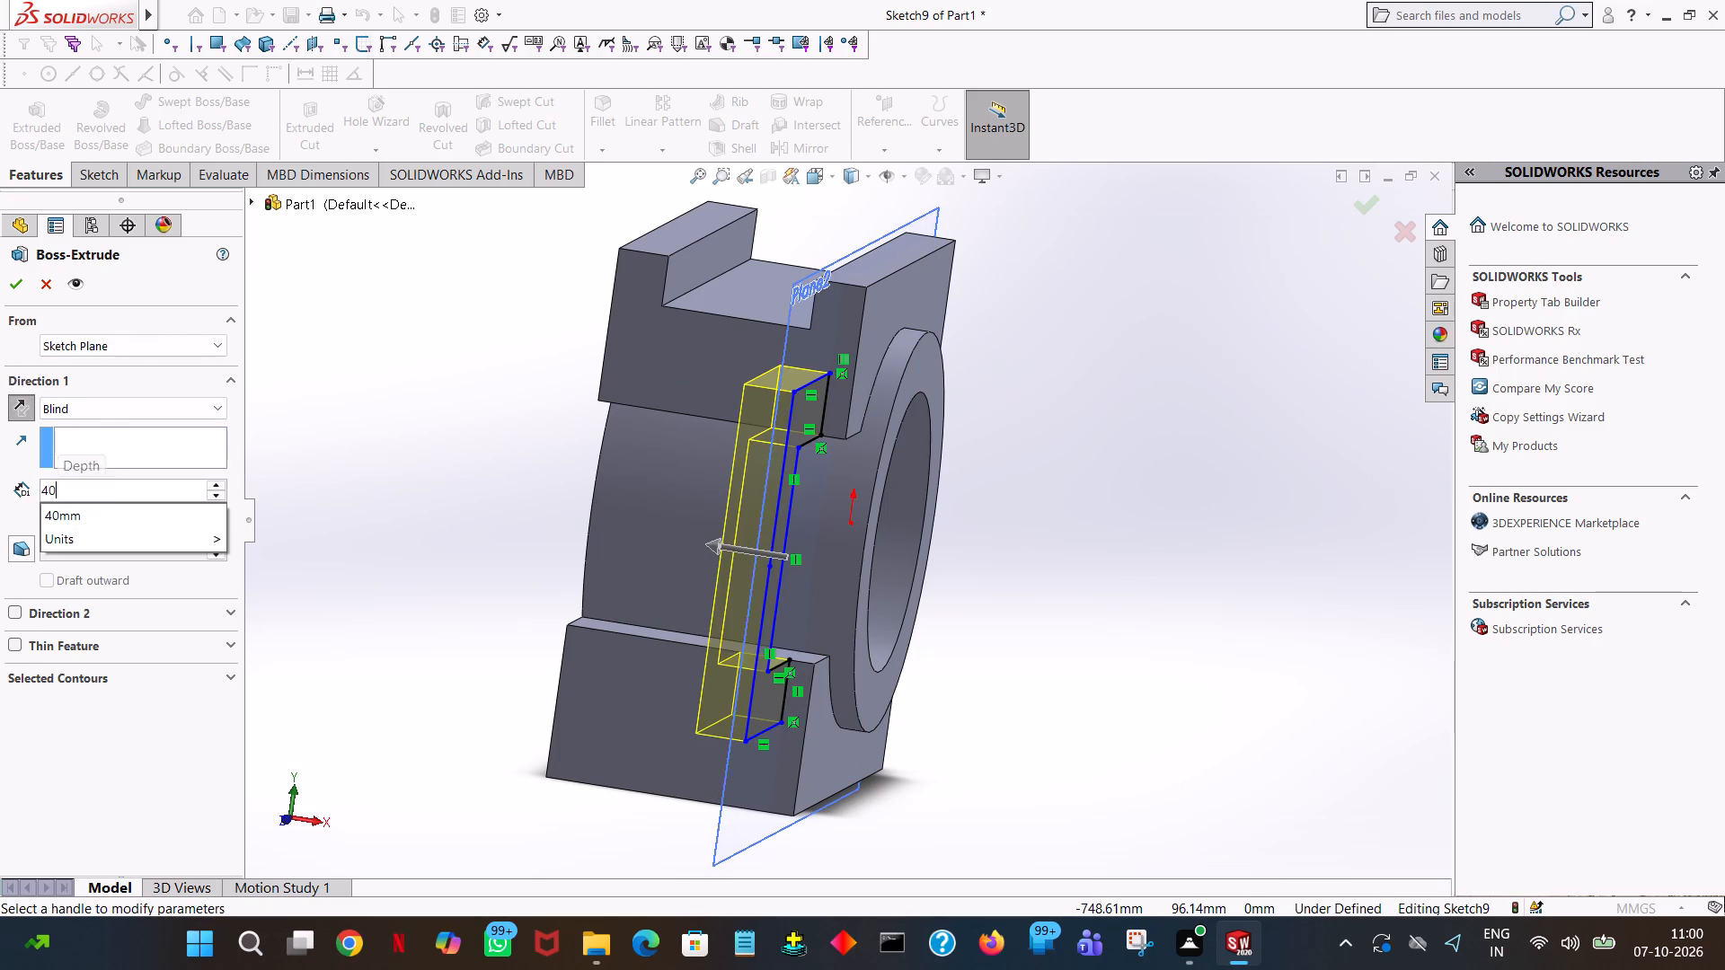
{"action": "left_click", "coordinate": [398, 378]}
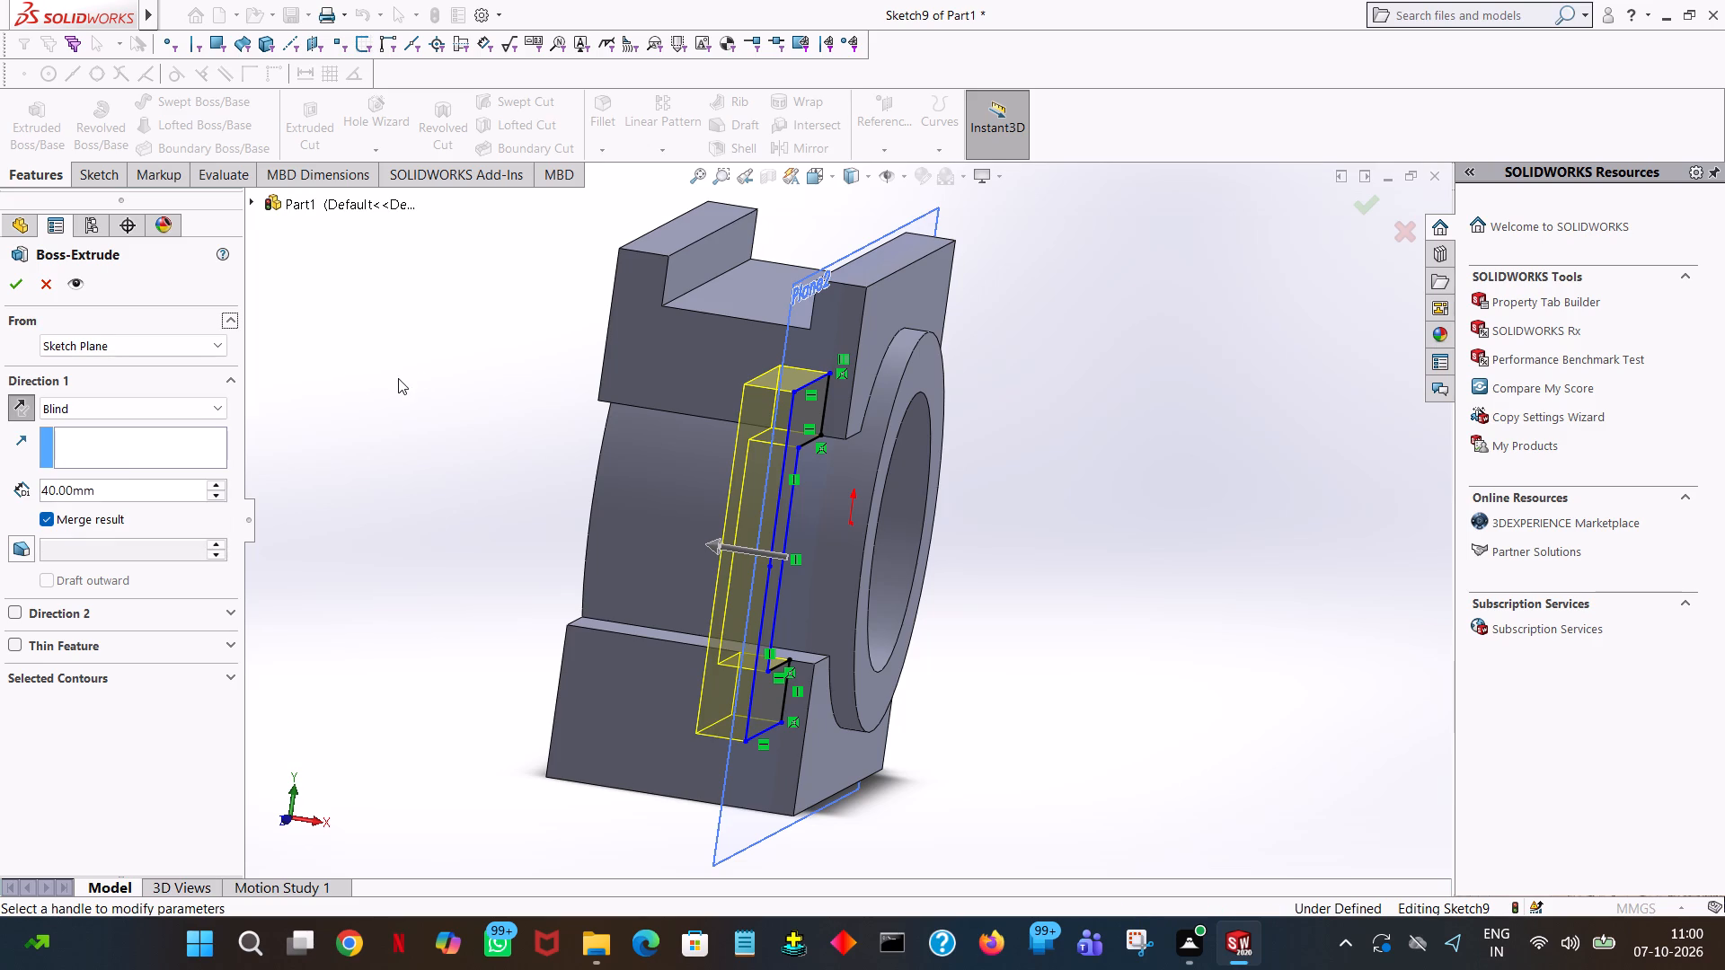
{"action": "middle_click_drag", "start_coordinate": [312, 395], "coordinate": [339, 414]}
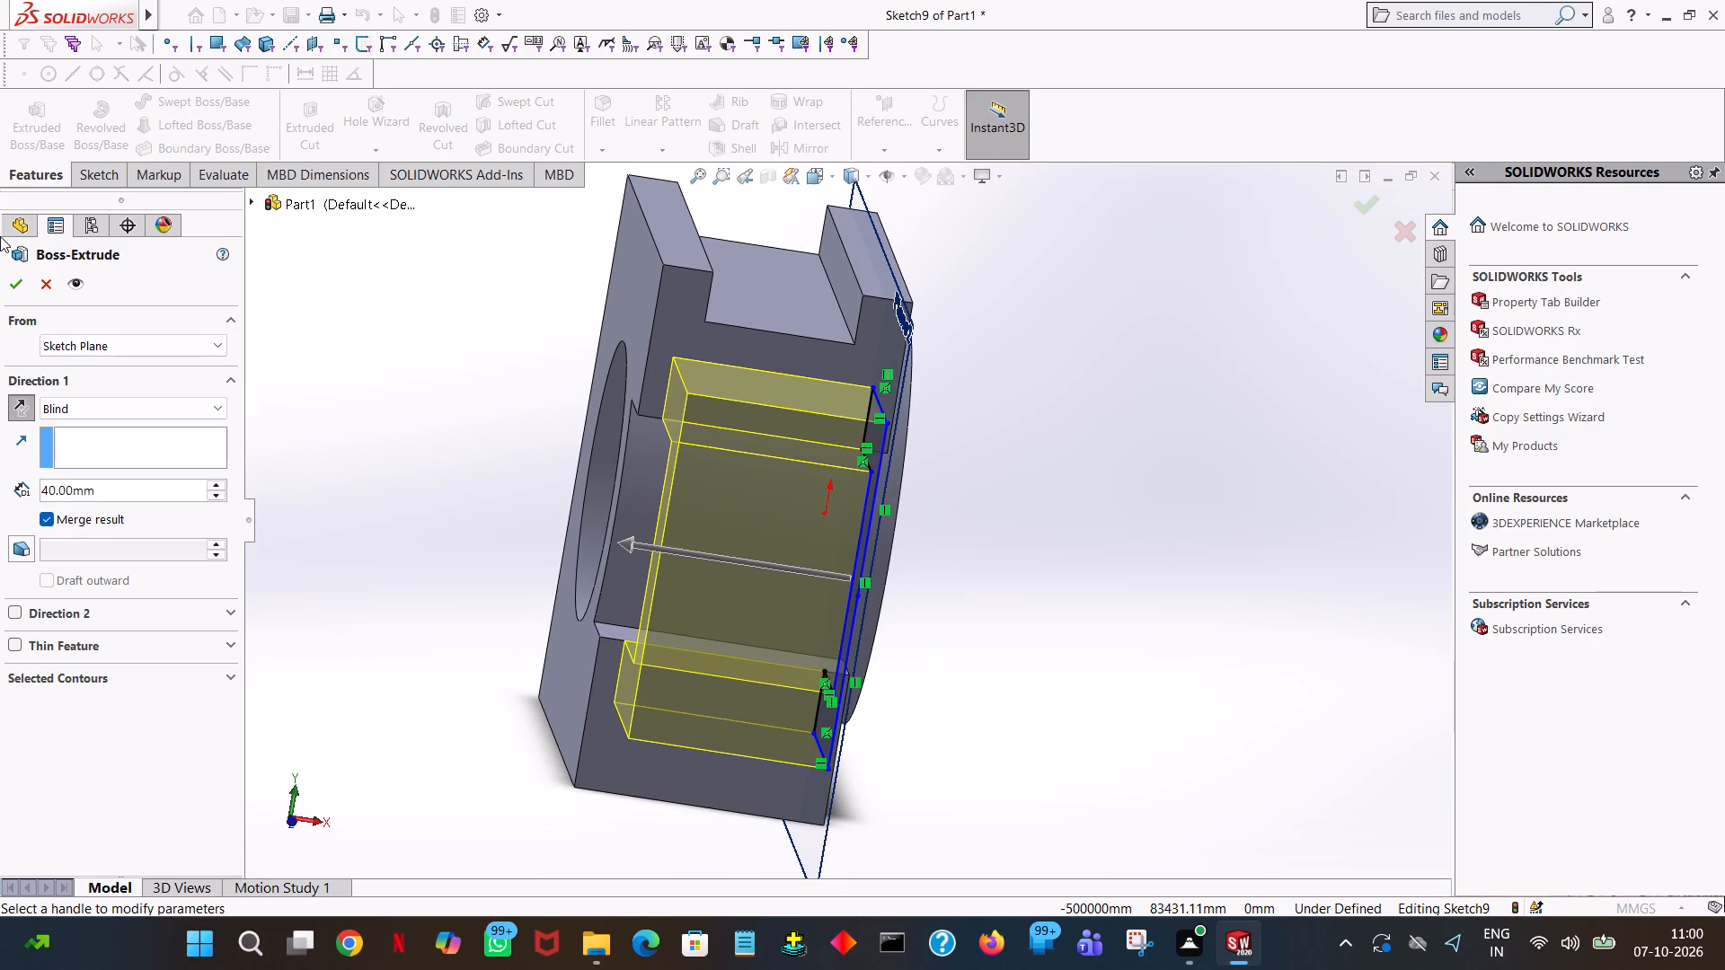
{"action": "left_click", "coordinate": [13, 286]}
{"action": "left_click", "coordinate": [379, 360]}
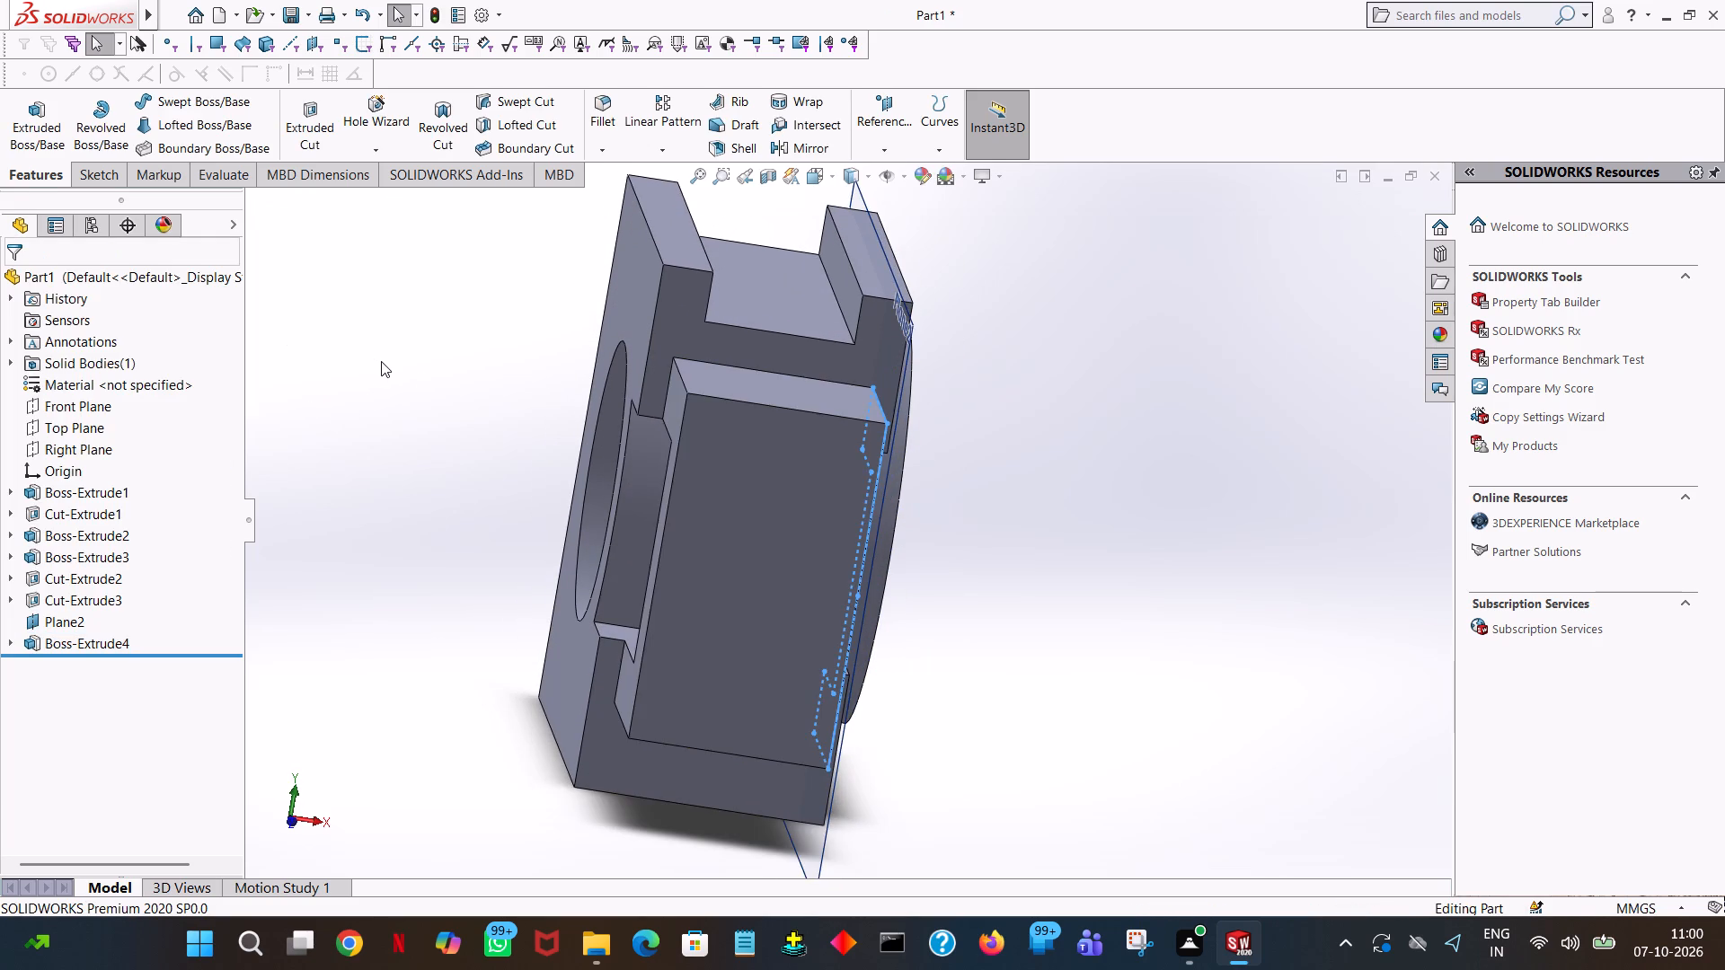
Hide the offset sketch plane, Plane2.
{"action": "middle_click_drag", "start_coordinate": [381, 357], "coordinate": [211, 305]}
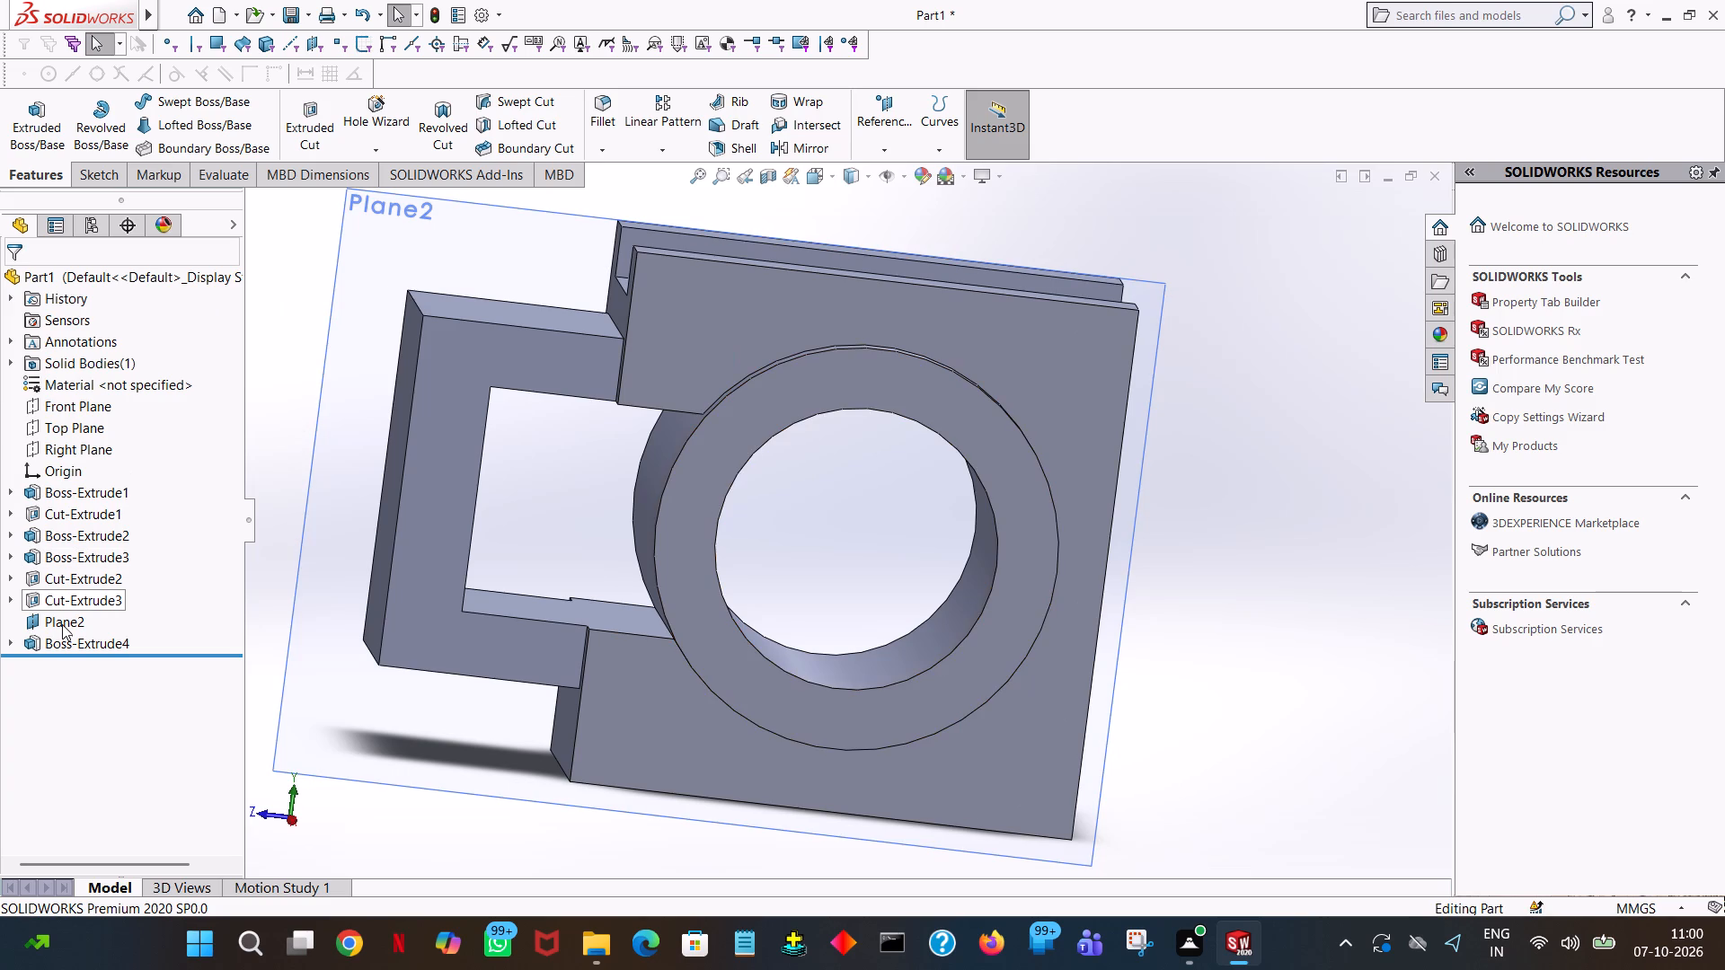
{"action": "left_click", "coordinate": [62, 624]}
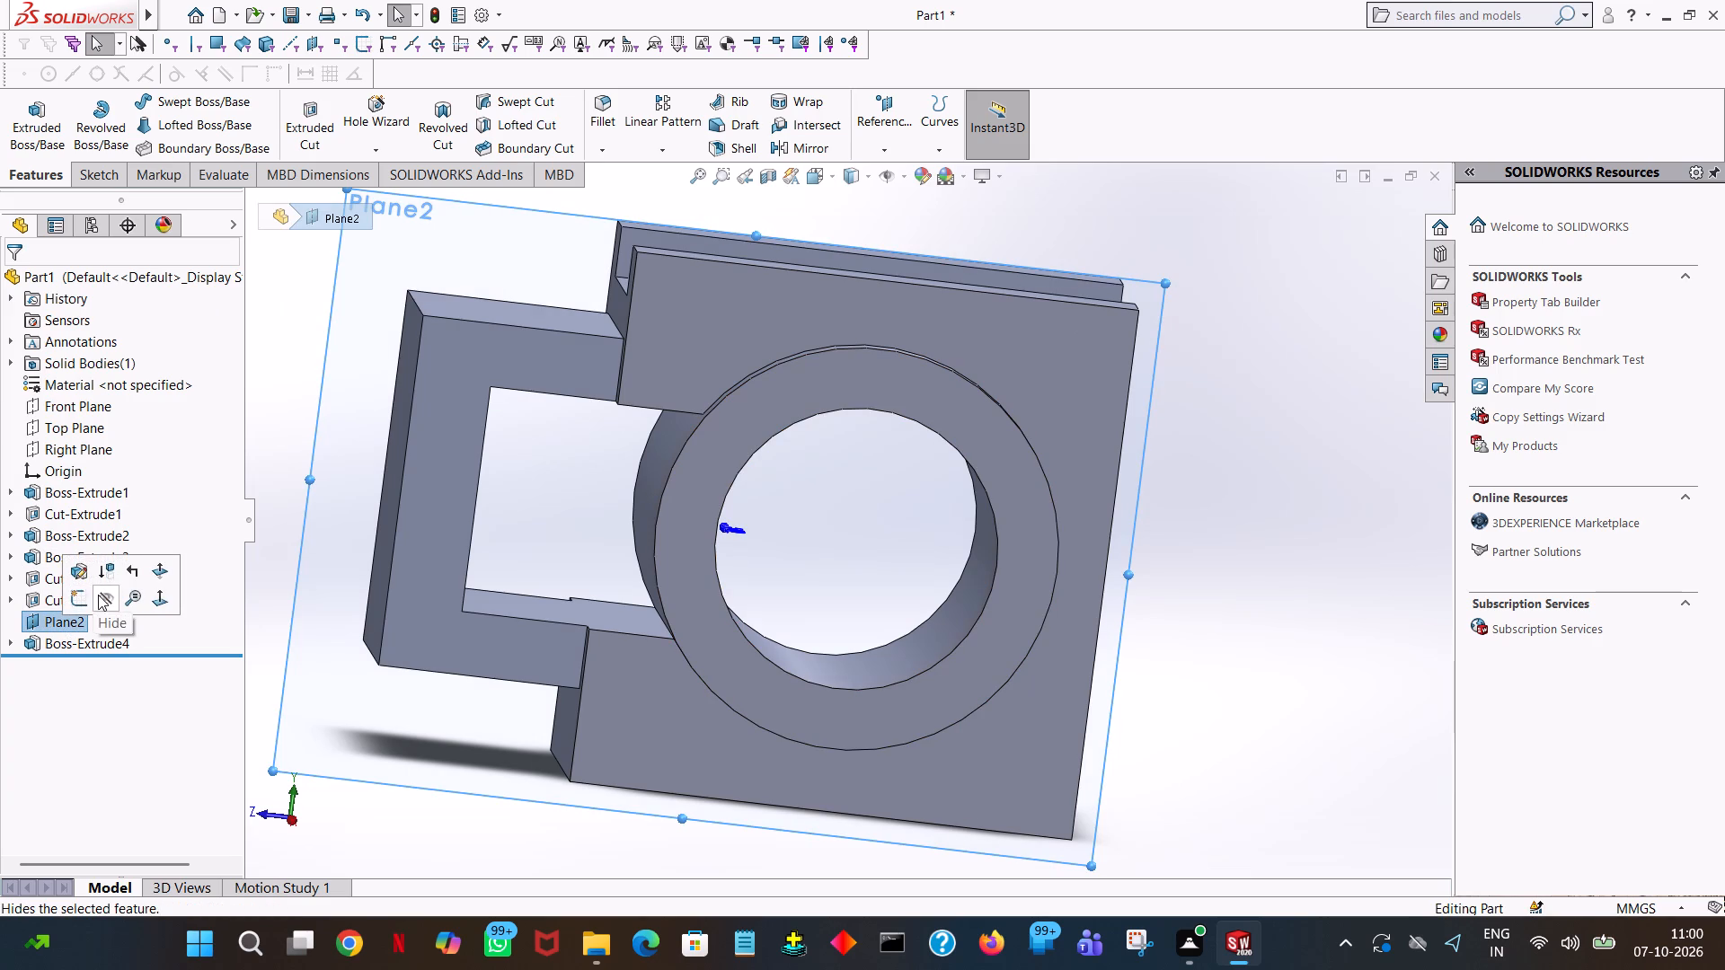
{"action": "left_click", "coordinate": [99, 595]}
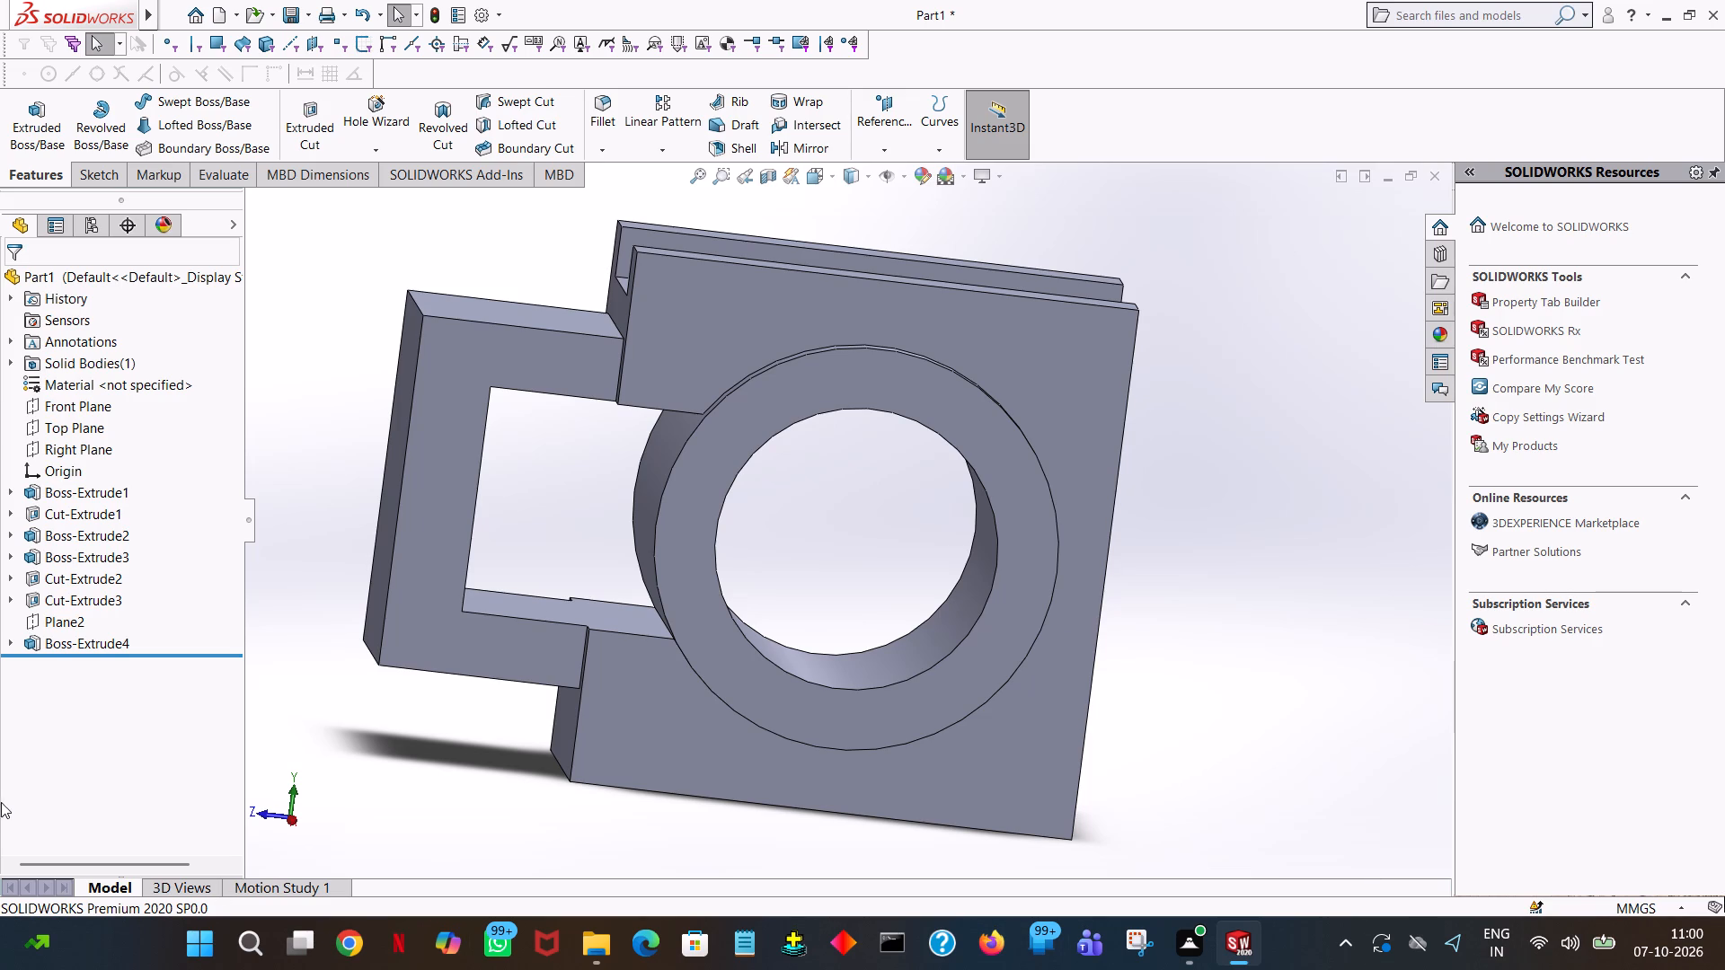
{"action": "middle_click_drag", "start_coordinate": [534, 481], "coordinate": [607, 497]}
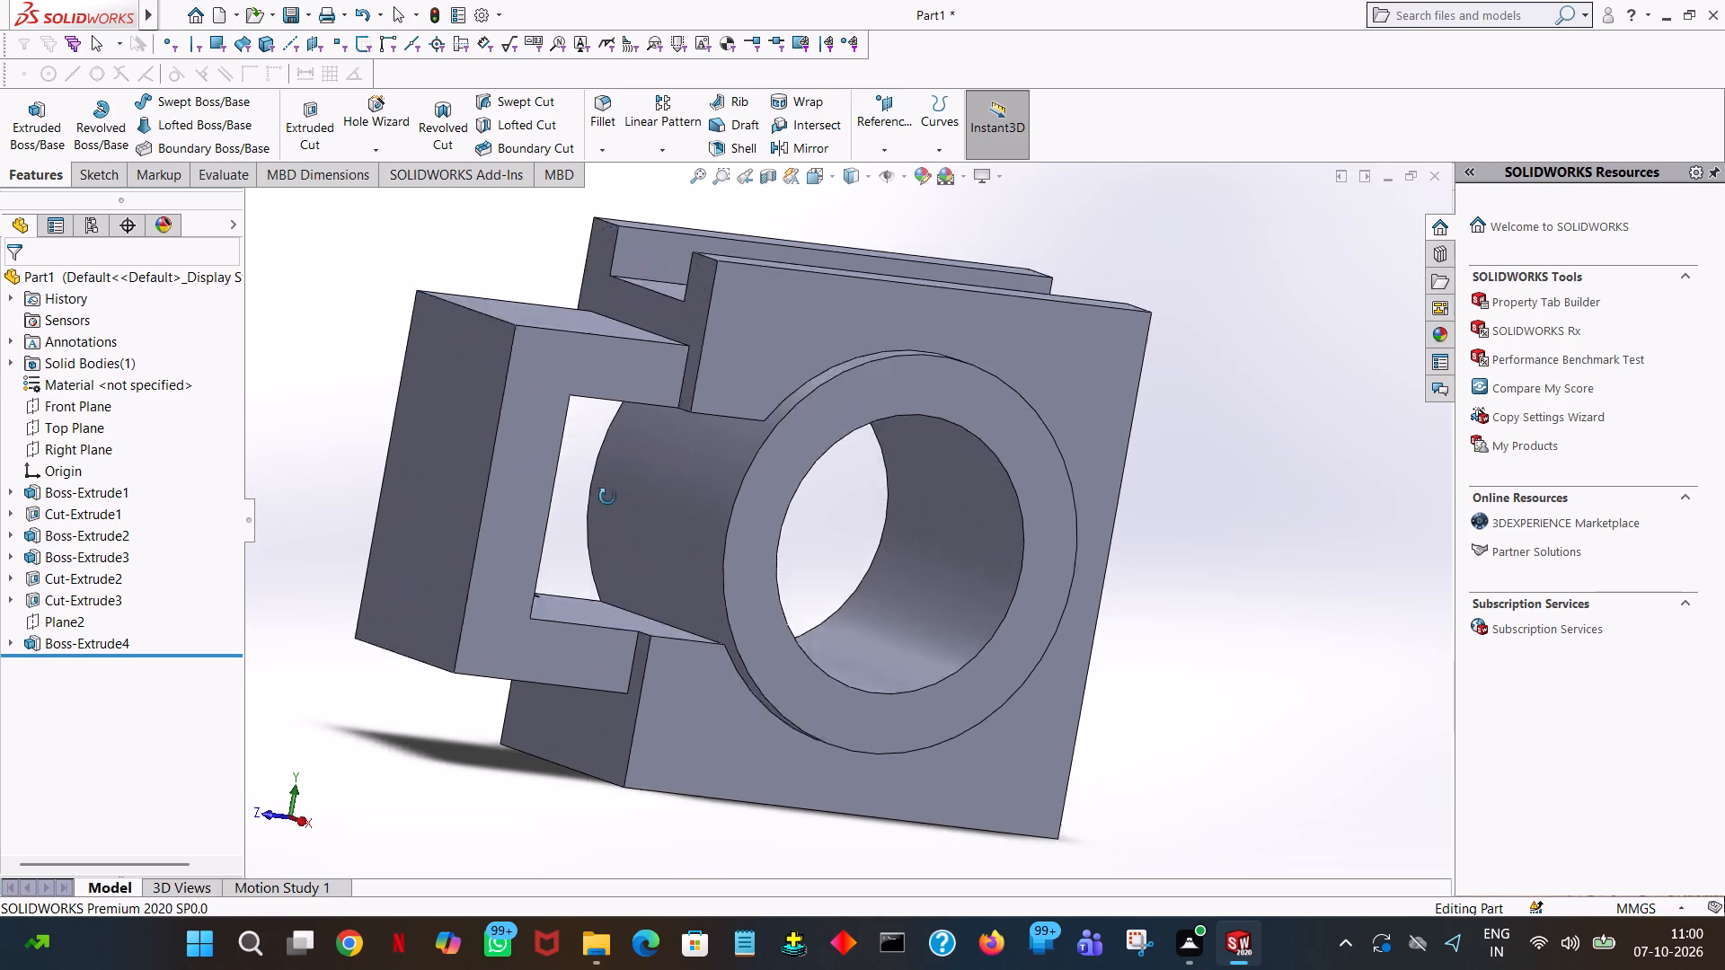
Sketch a circle of radius 56/2 (28 mm) centred on the C-shaped bracket's outer end face.
{"action": "middle_click_drag", "start_coordinate": [607, 497], "coordinate": [682, 563]}
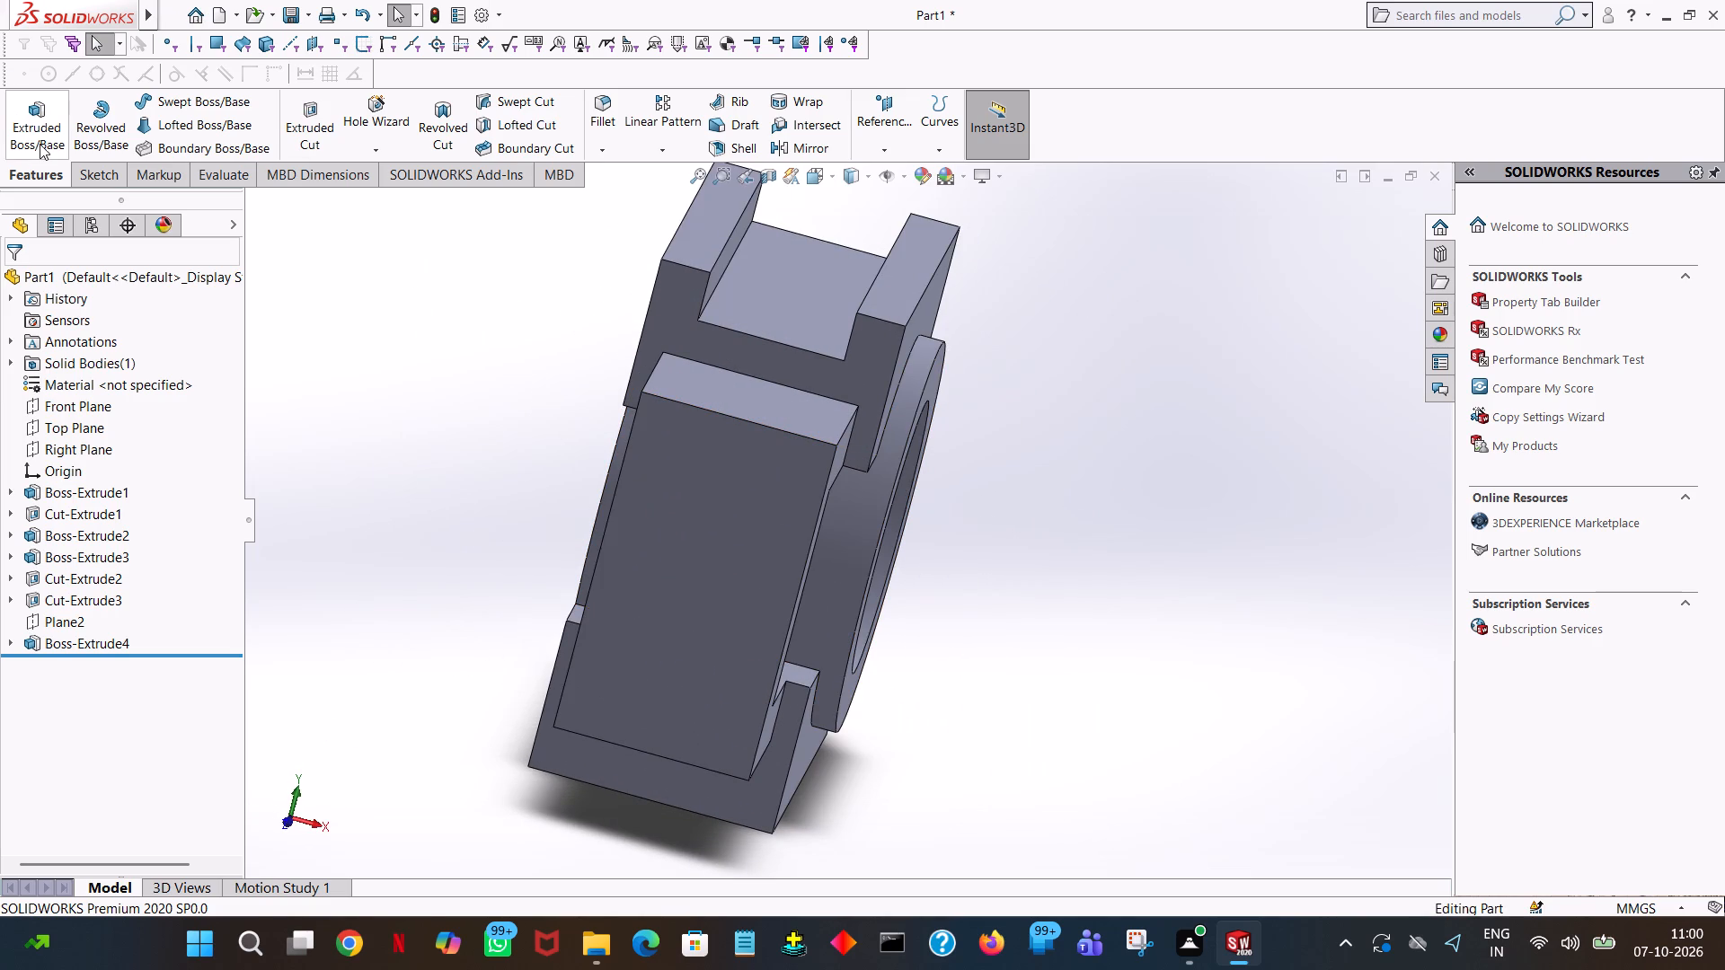
{"action": "left_click", "coordinate": [40, 145]}
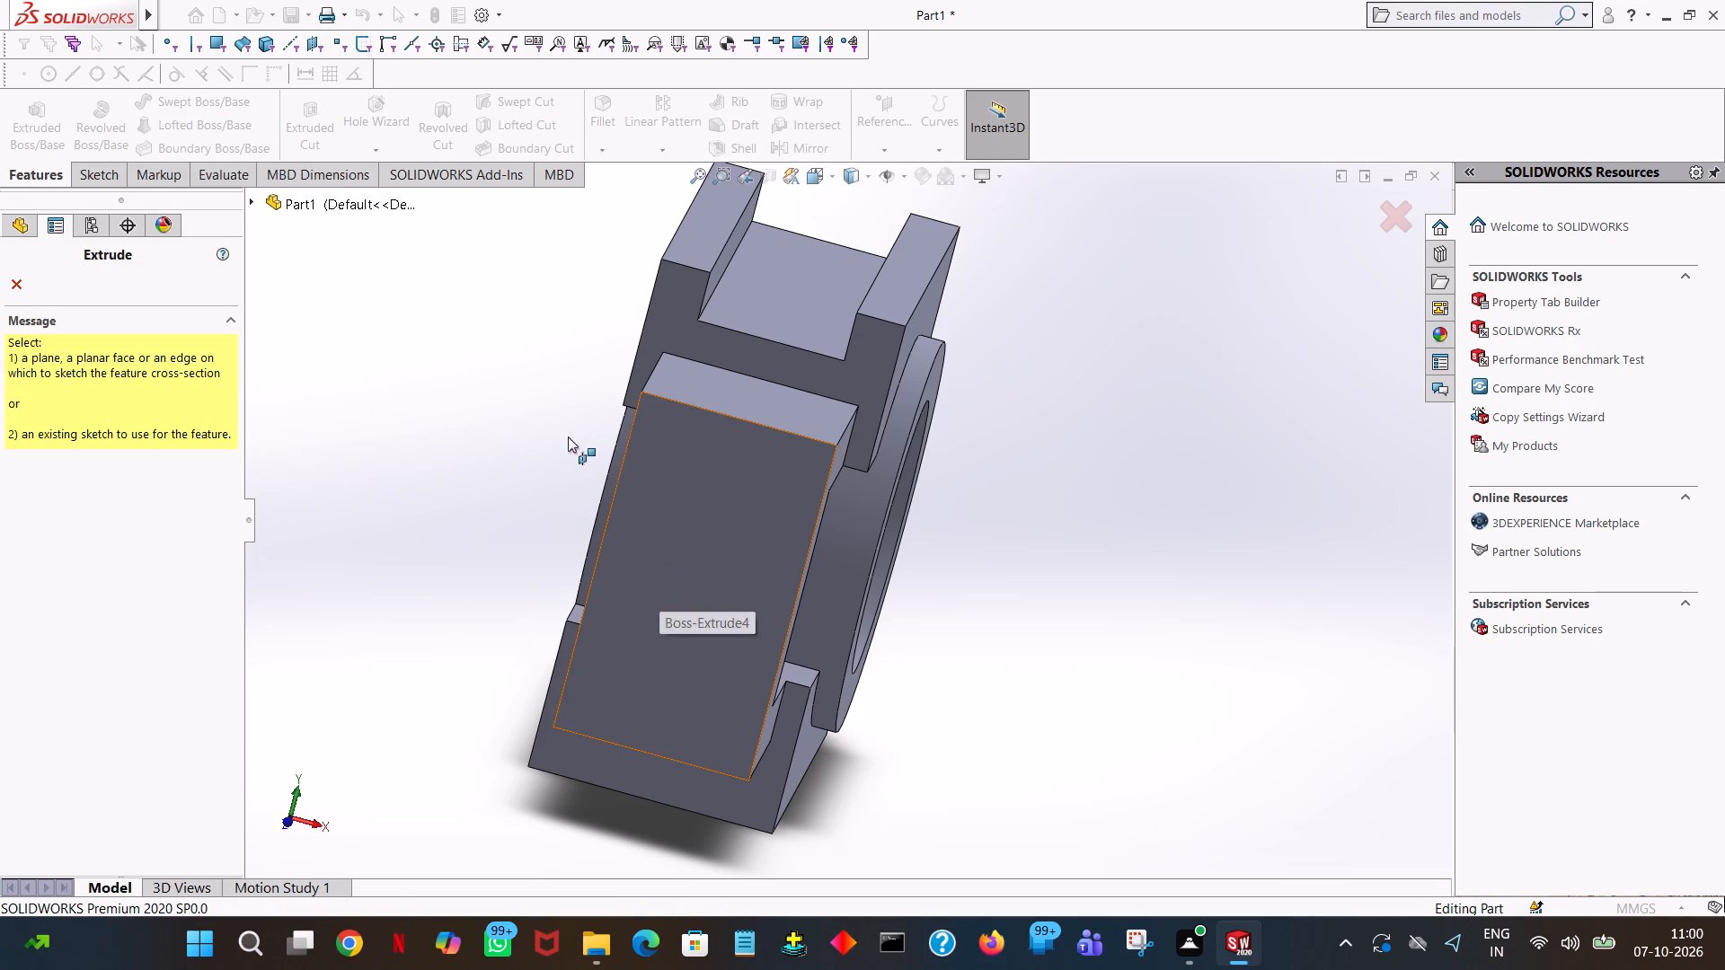
{"action": "left_click", "coordinate": [649, 533]}
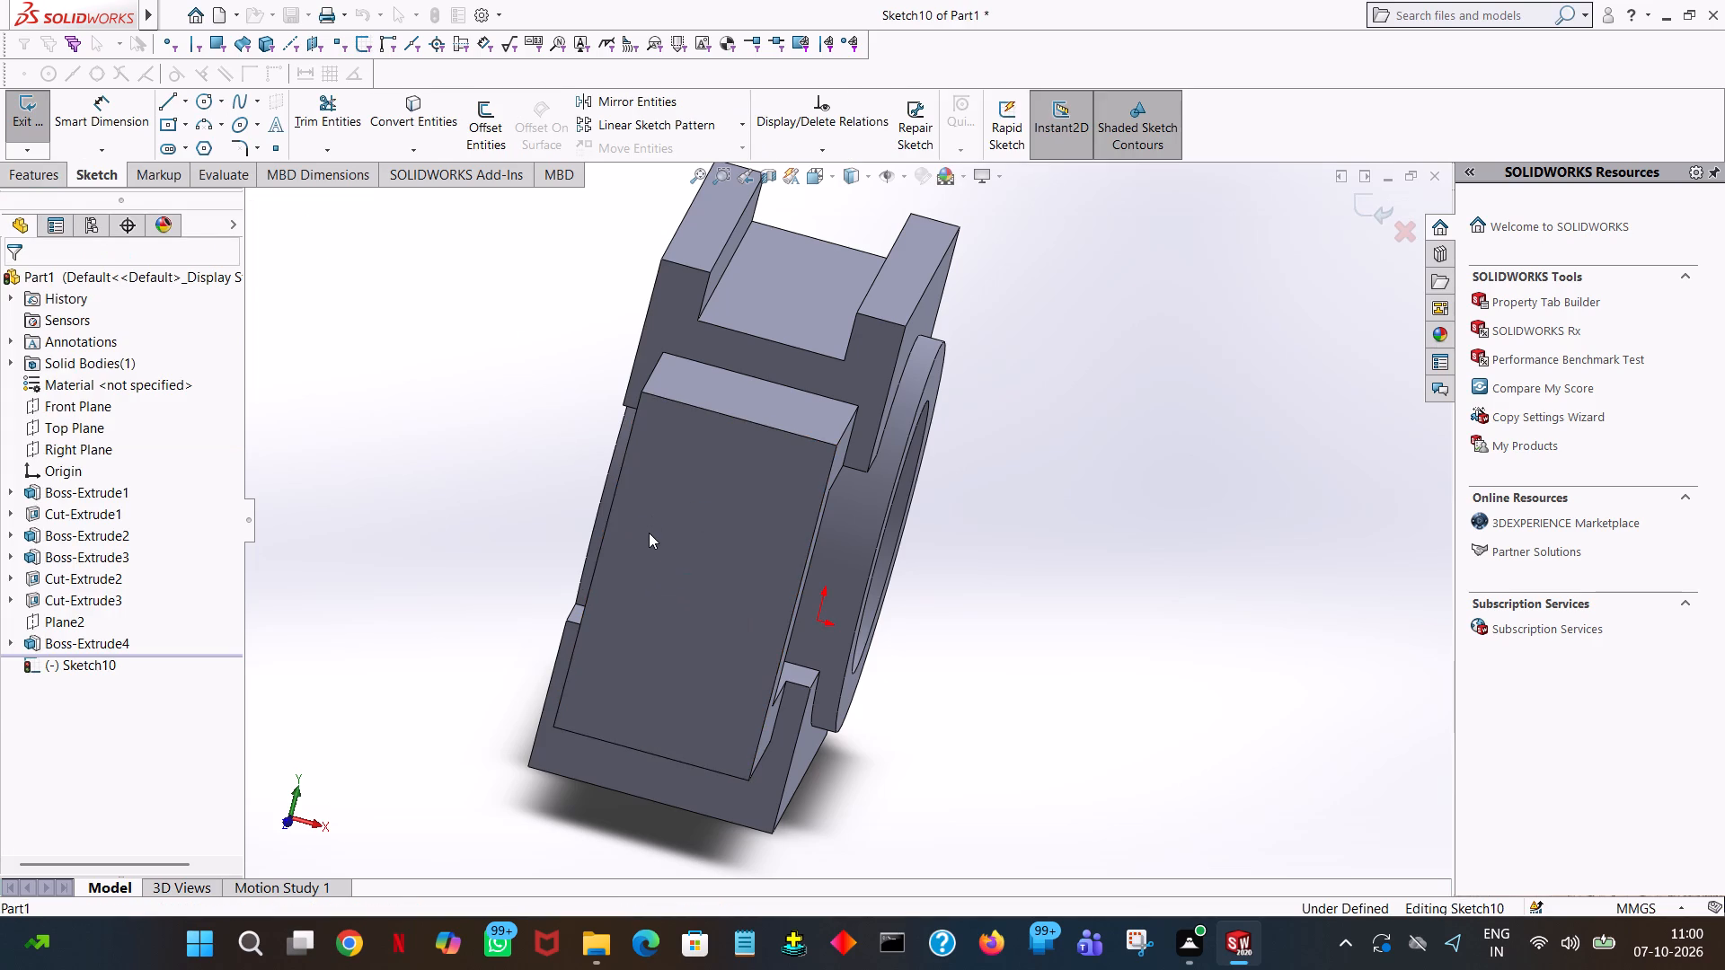
{"action": "key", "text": "space"}
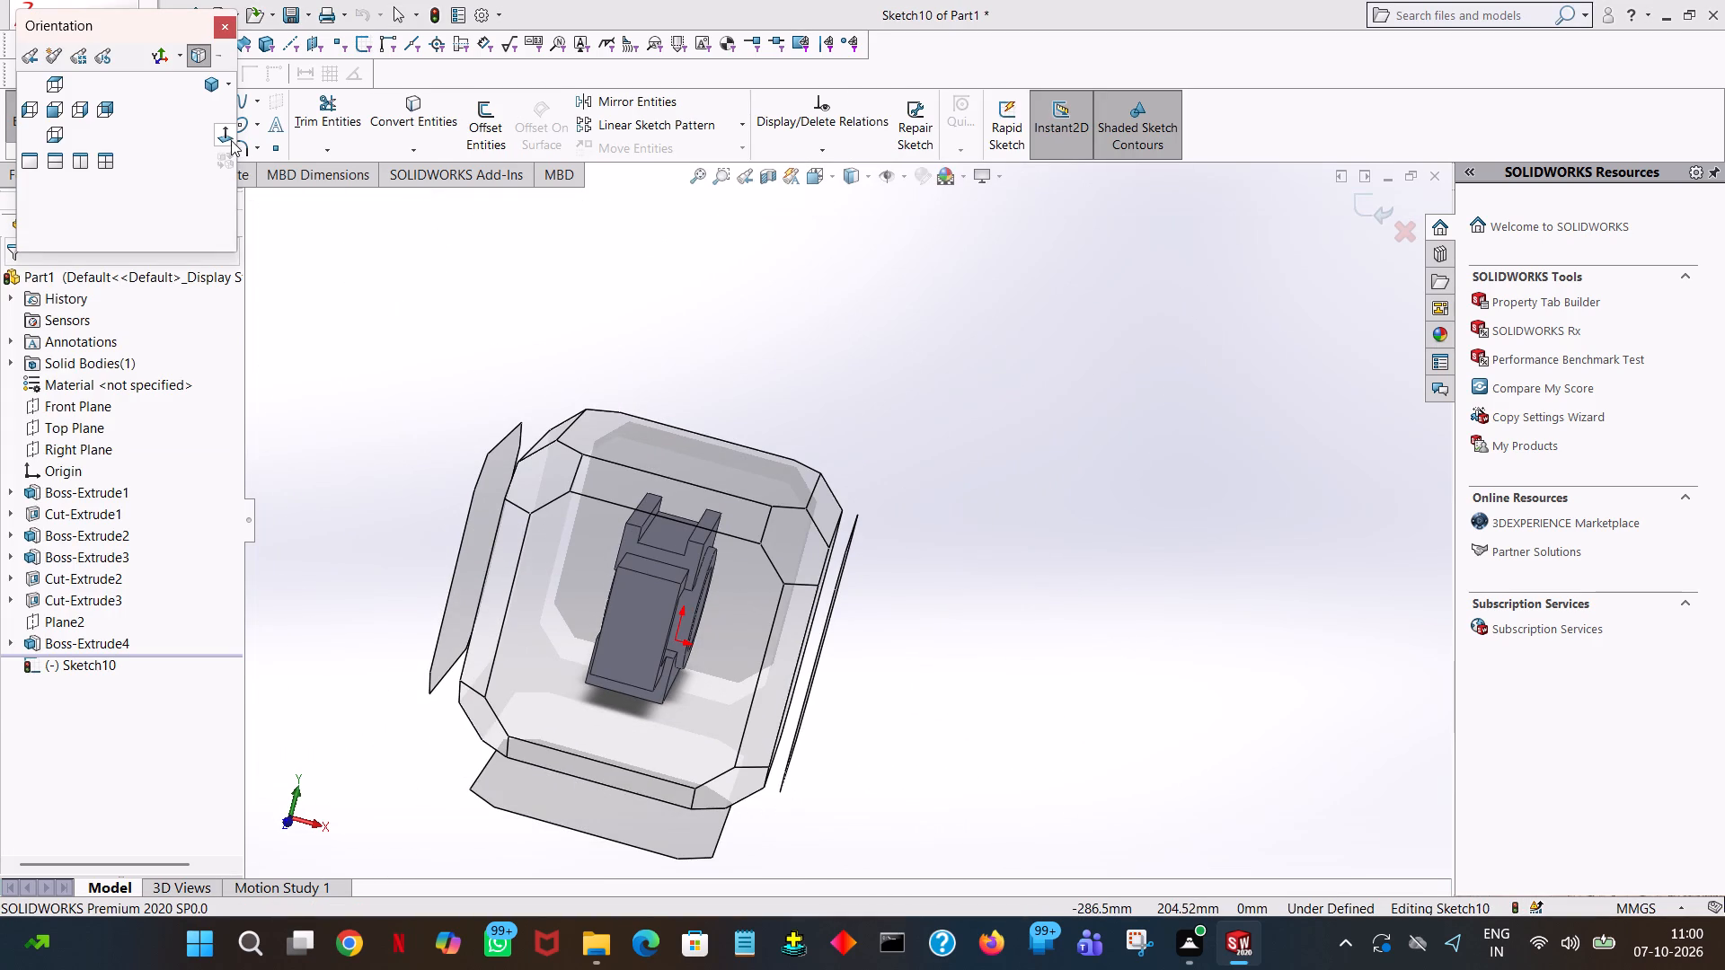
{"action": "left_click", "coordinate": [229, 136]}
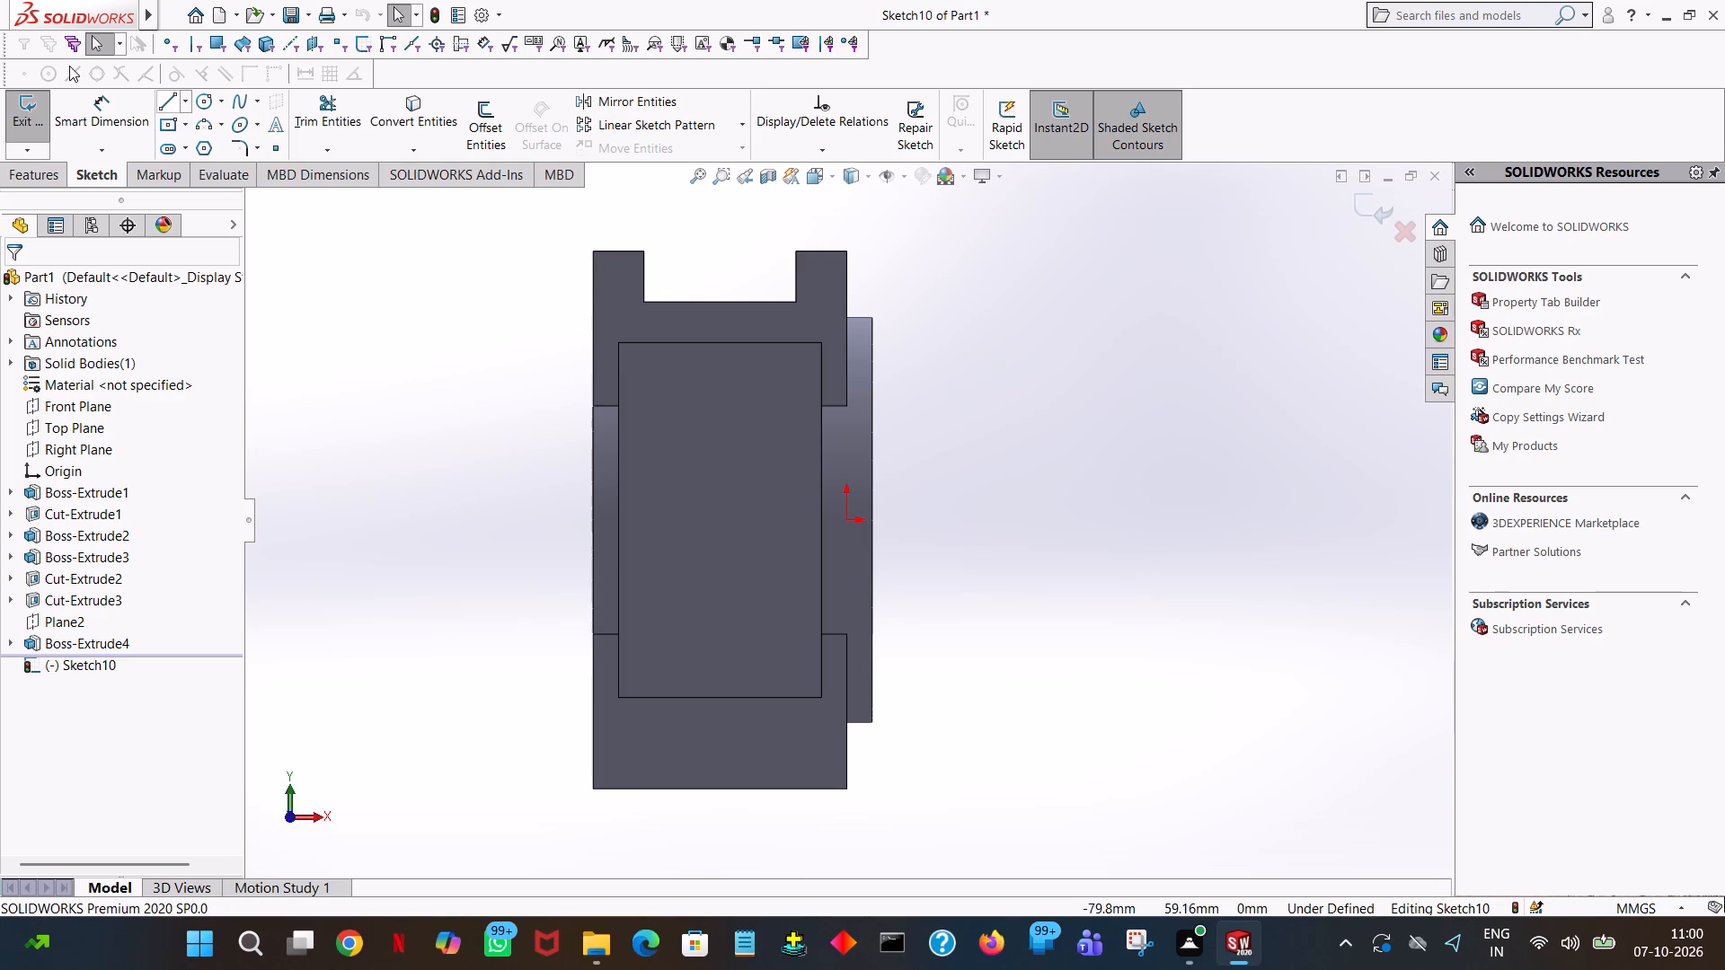
{"action": "left_click", "coordinate": [198, 101]}
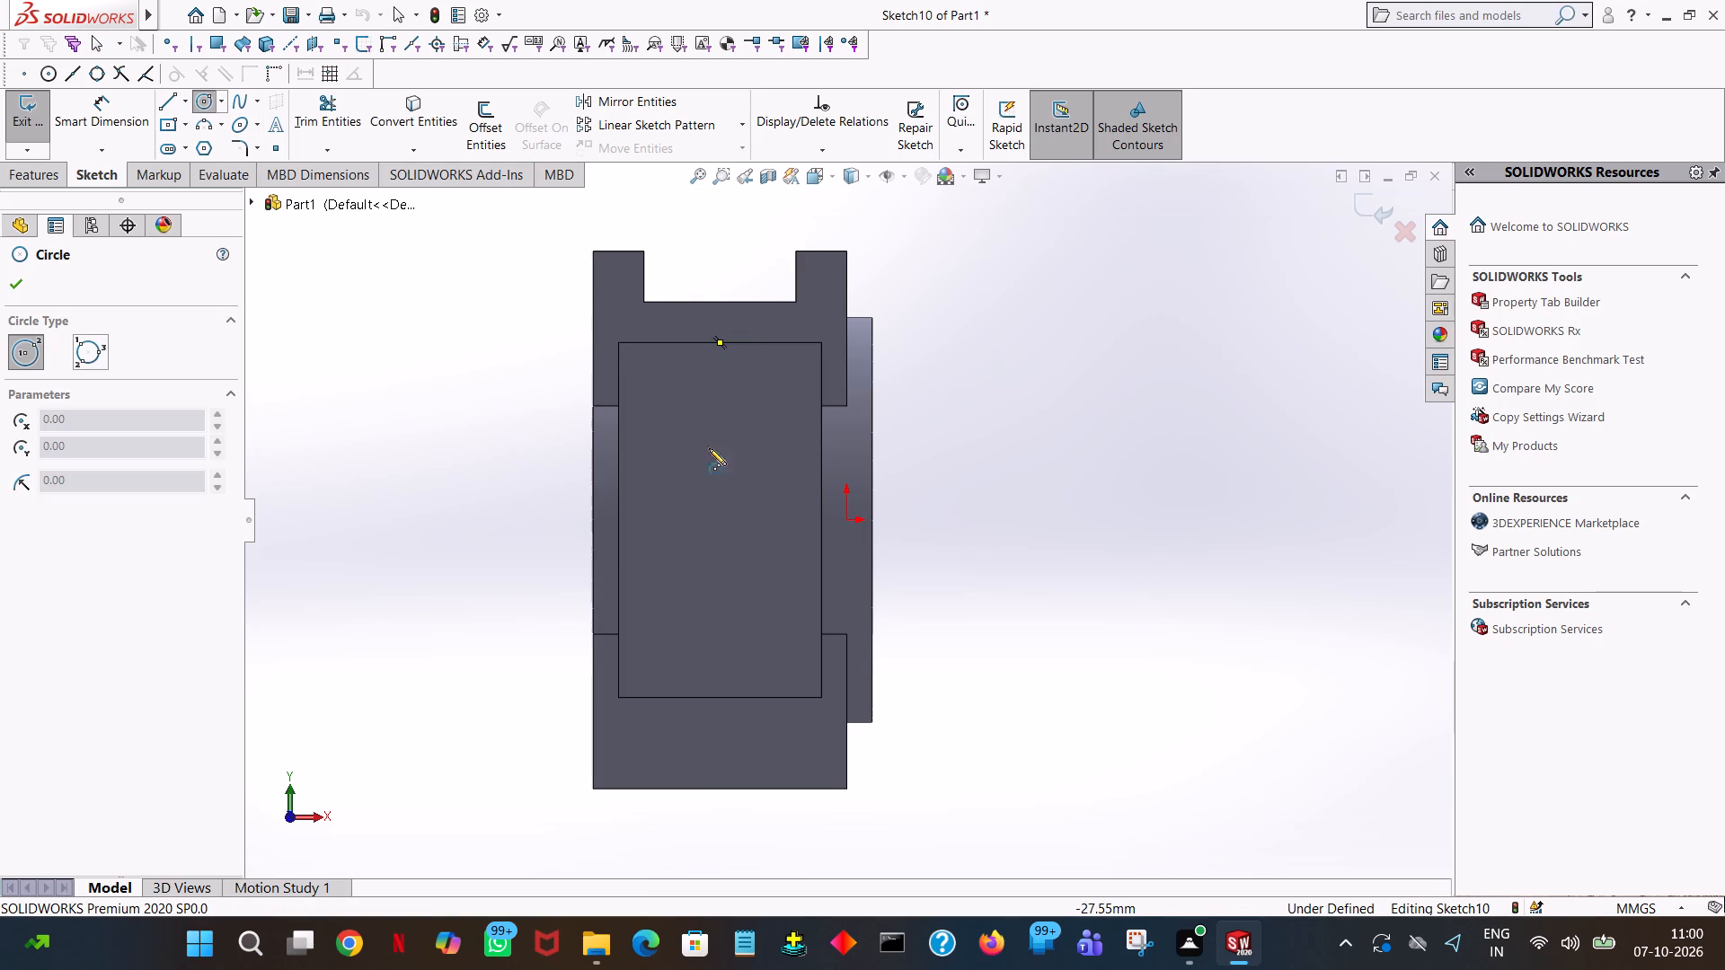
{"action": "left_click", "coordinate": [721, 521]}
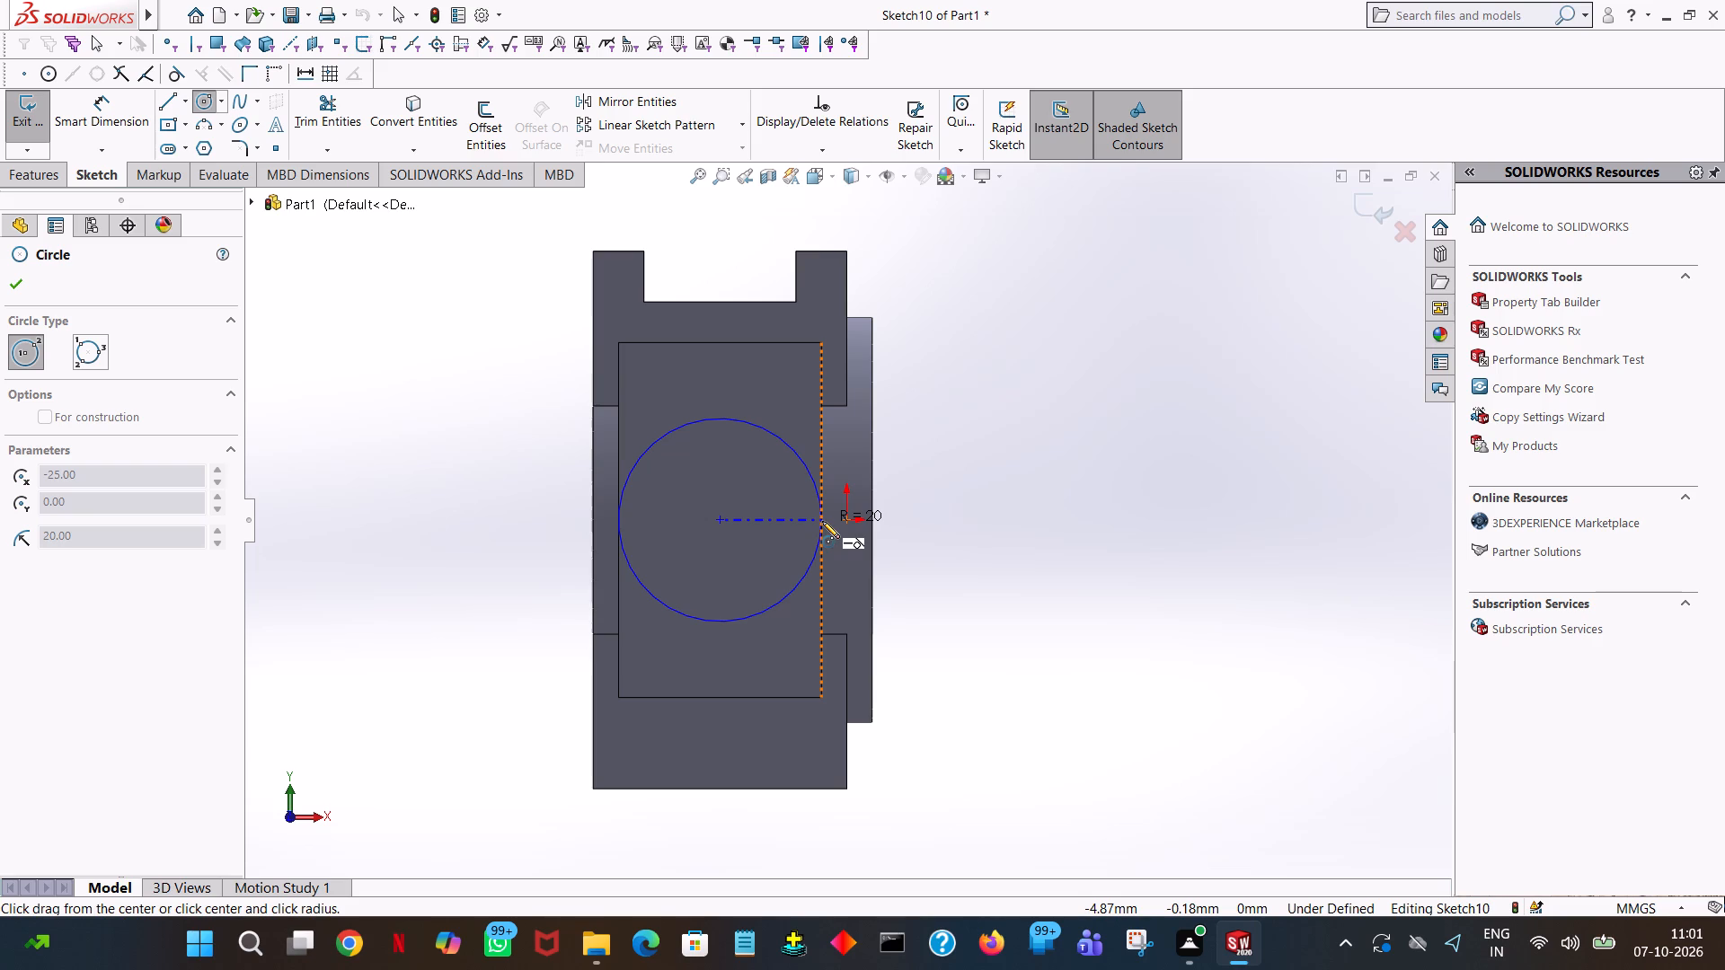
{"action": "left_click", "coordinate": [829, 521]}
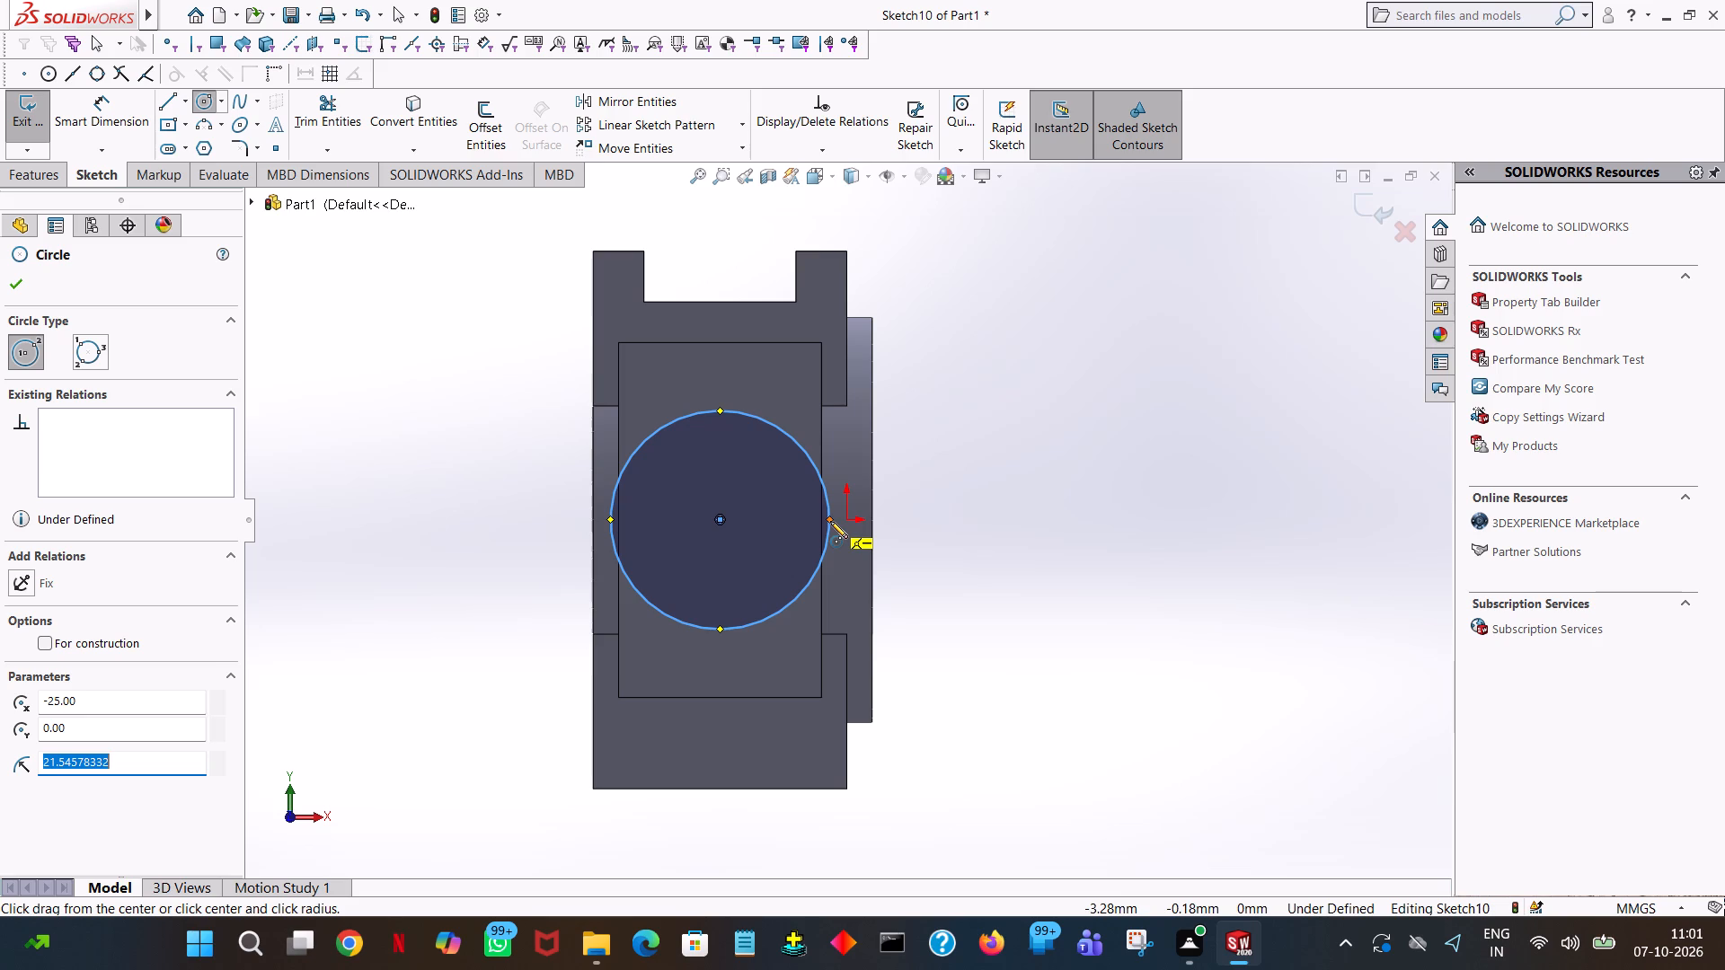
{"action": "type", "text": "56/2"}
{"action": "key", "text": "Return"}
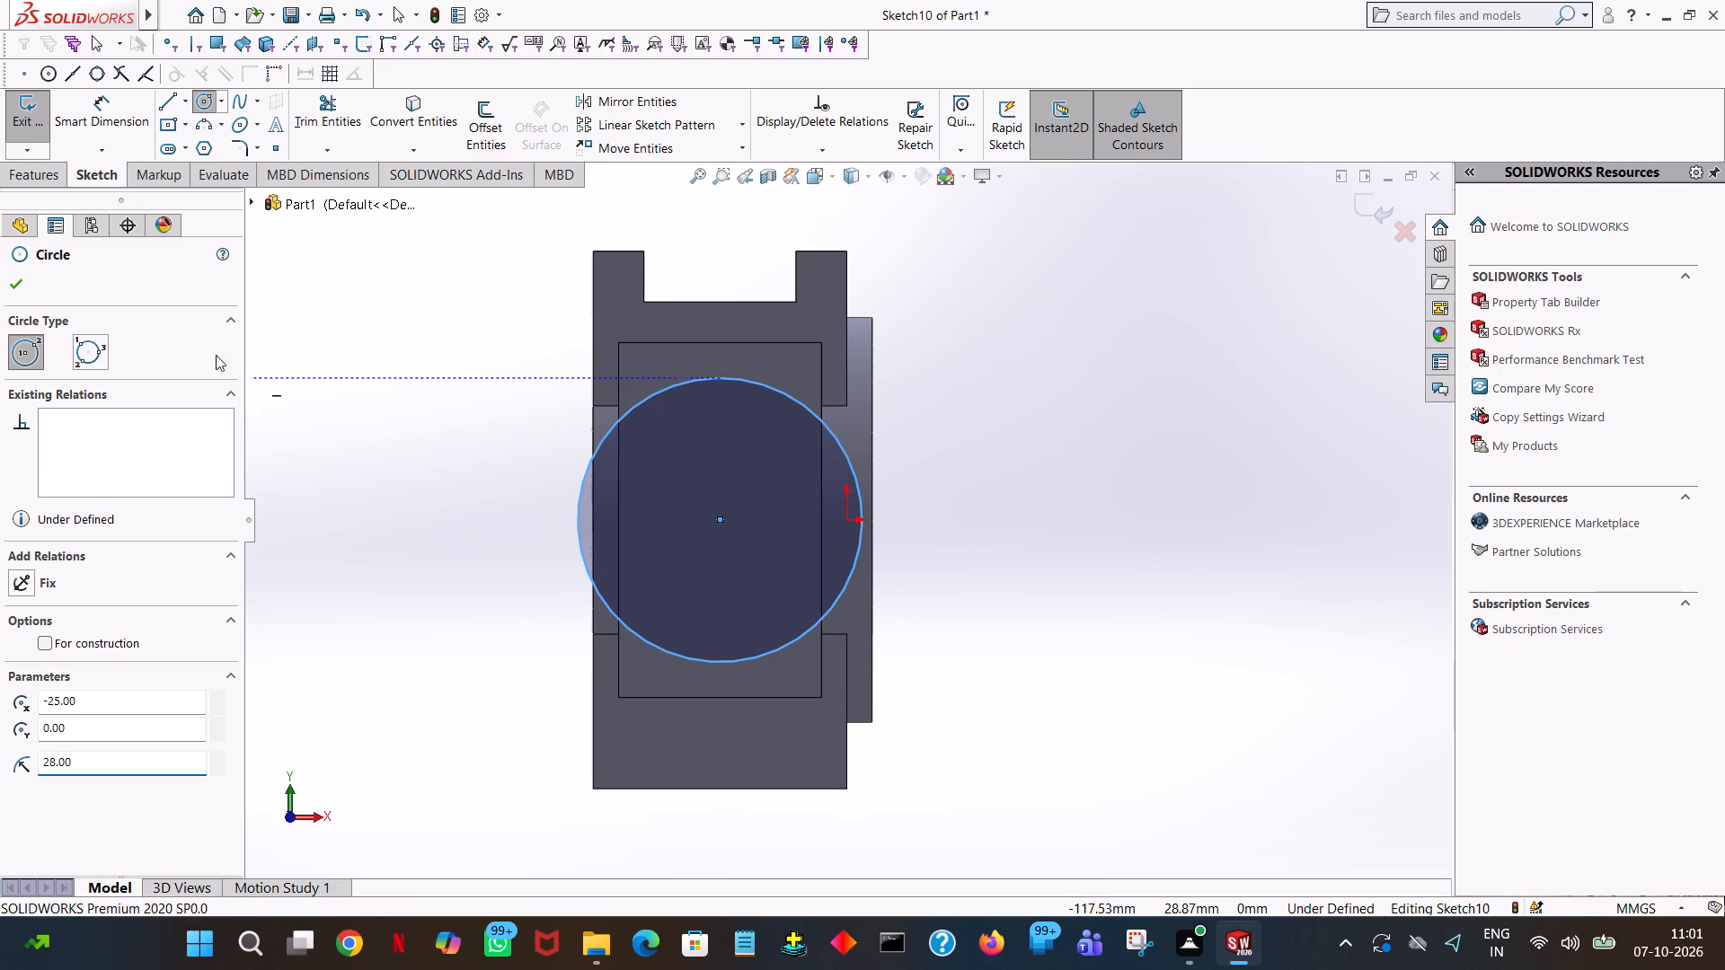
{"action": "left_click", "coordinate": [11, 289]}
Cut the circle 15 mm blind through the bracket's outer wall with Extruded Cut.
{"action": "middle_click_drag", "start_coordinate": [364, 396], "coordinate": [286, 379]}
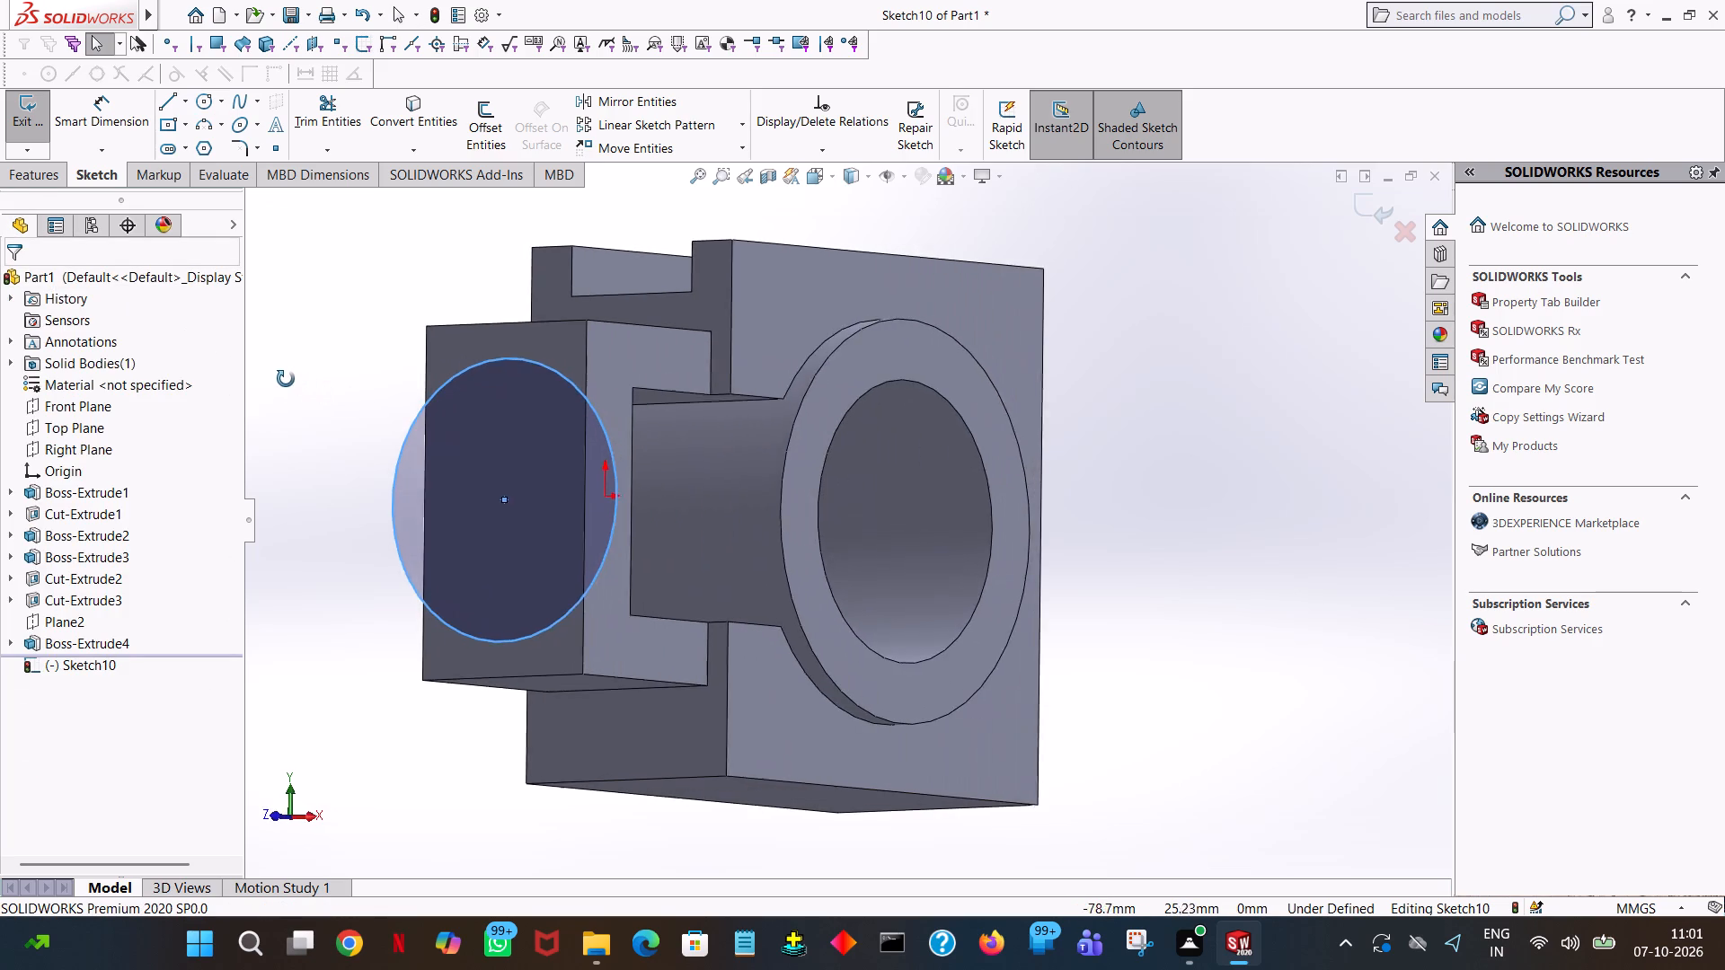
{"action": "middle_click_drag", "start_coordinate": [286, 379], "coordinate": [199, 454]}
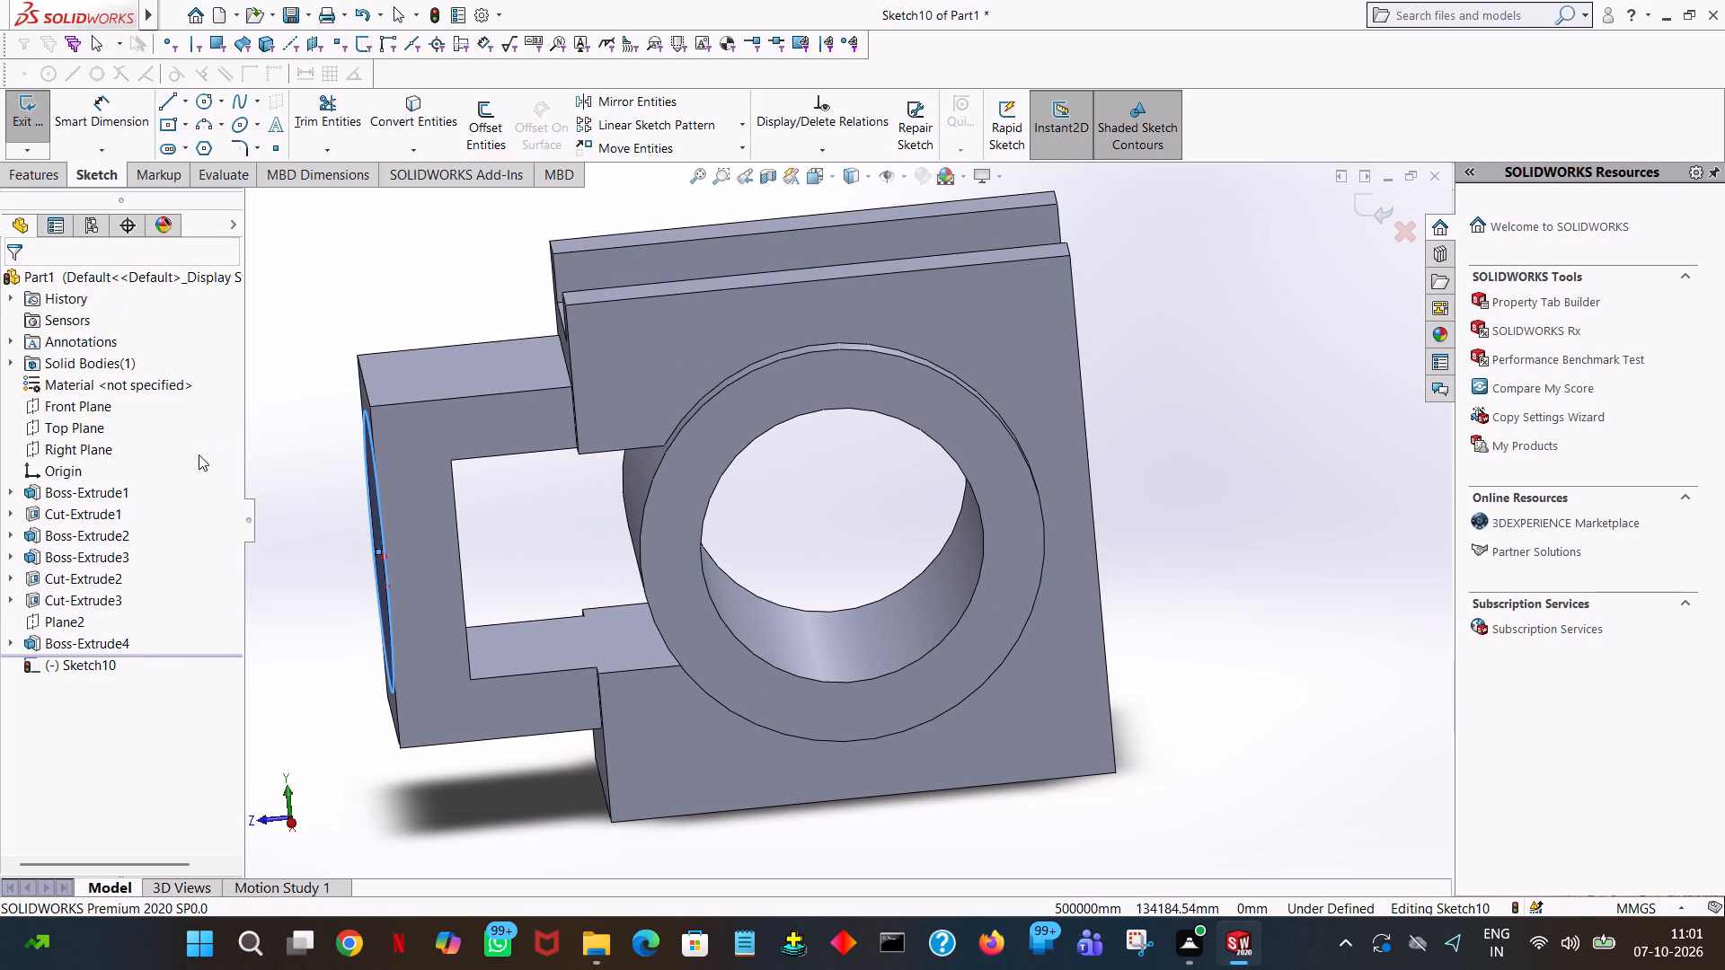
{"action": "left_click", "coordinate": [18, 181]}
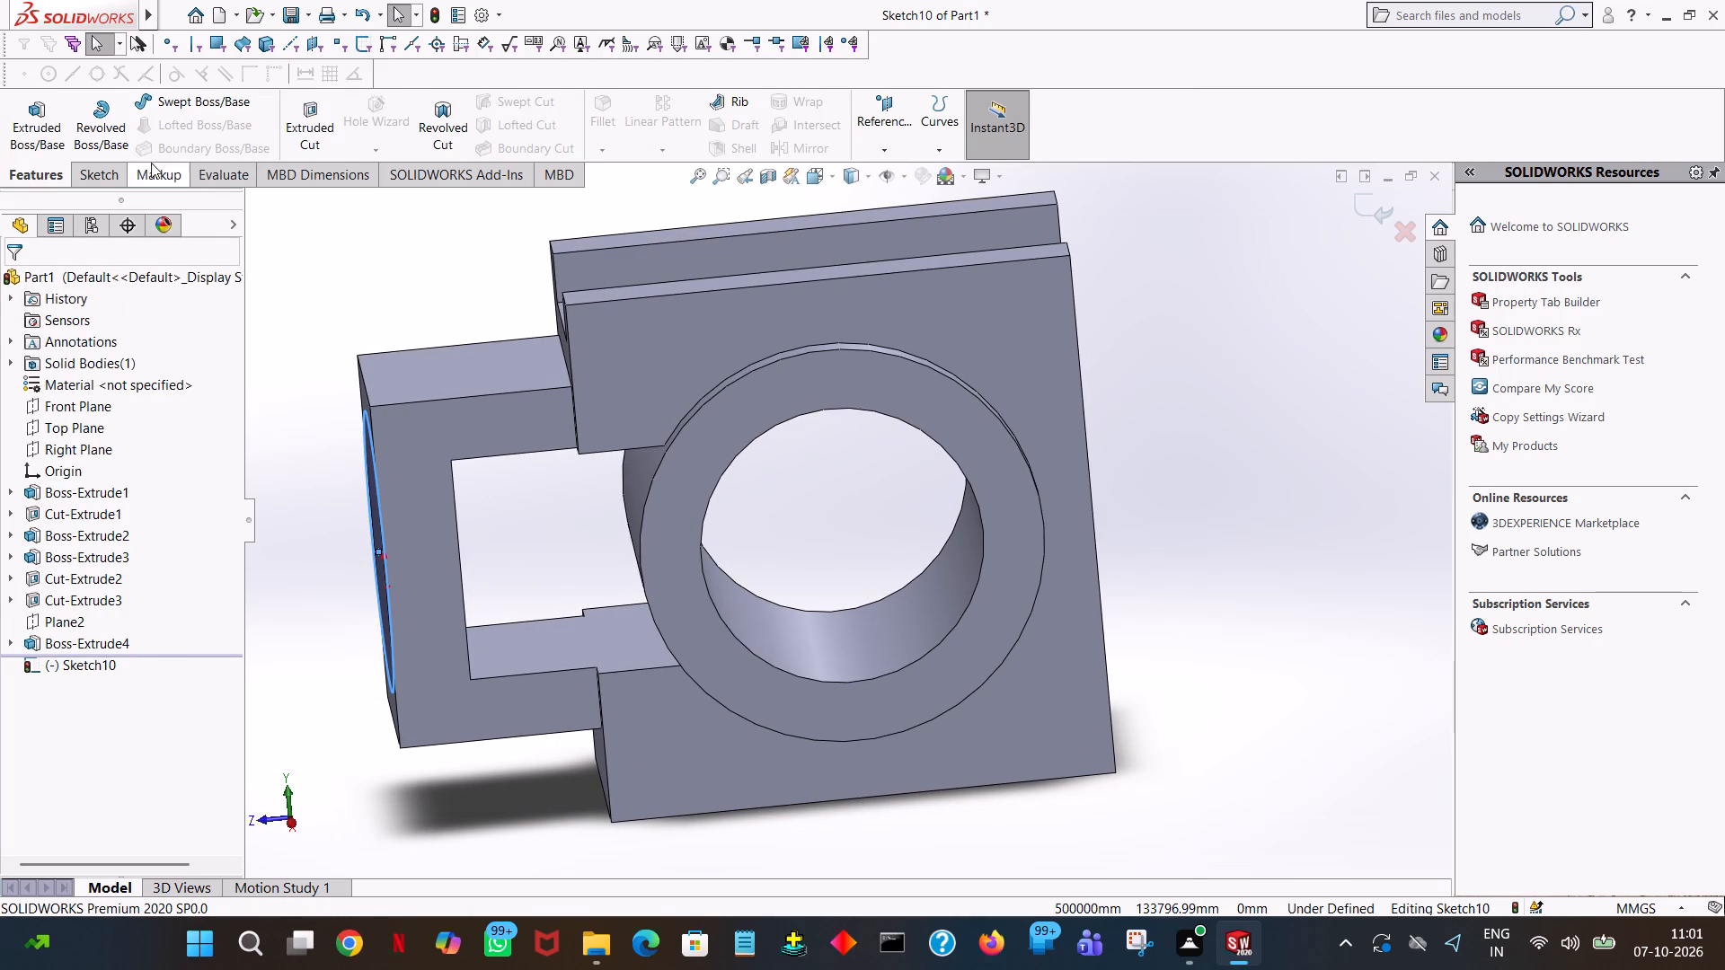
{"action": "left_click", "coordinate": [314, 128]}
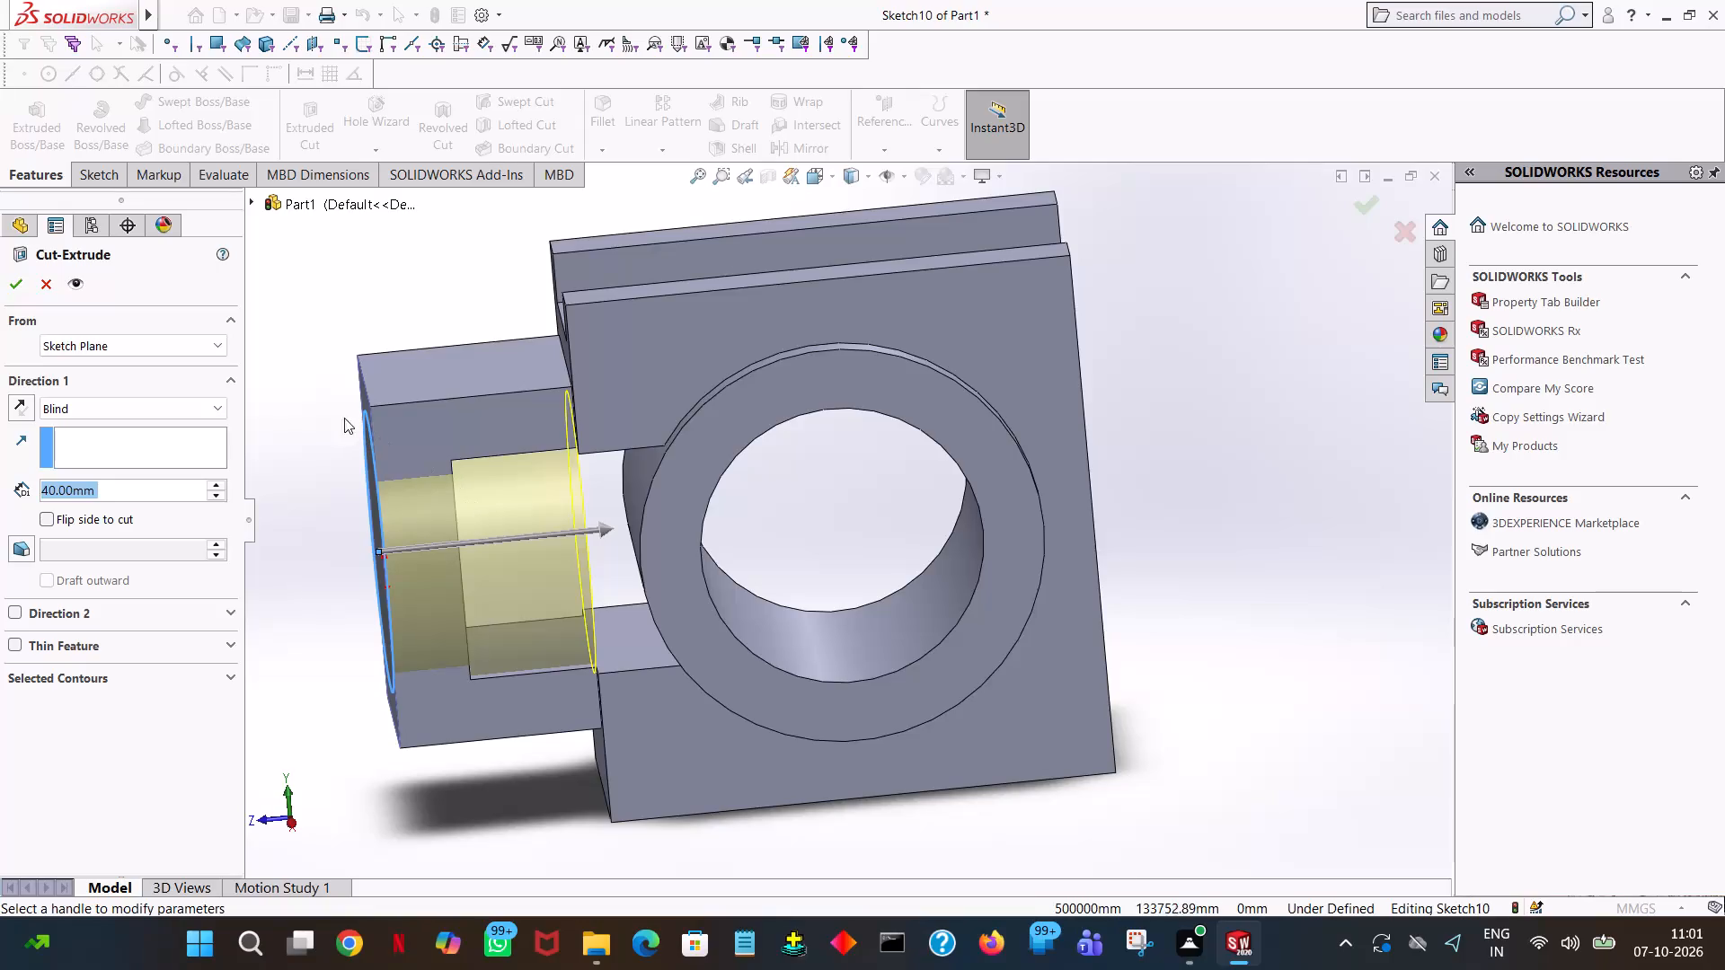
{"action": "left_click_drag", "start_coordinate": [596, 525], "coordinate": [516, 530]}
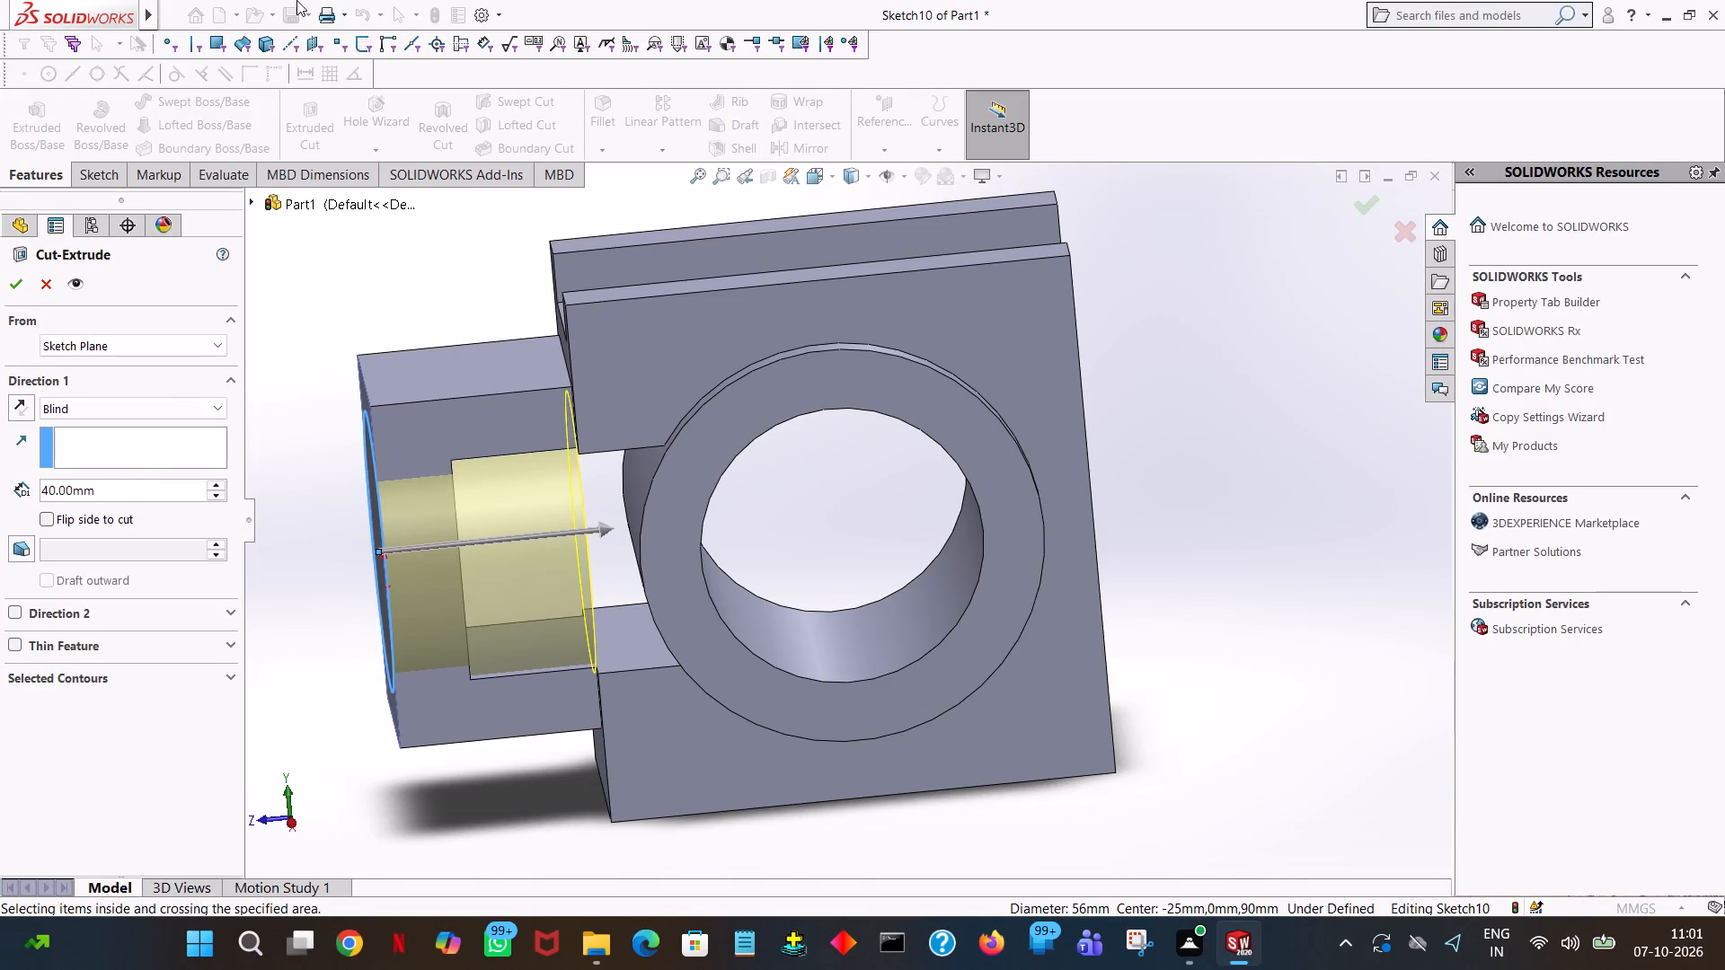
{"action": "double_click", "coordinate": [118, 494]}
{"action": "type", "text": "15"}
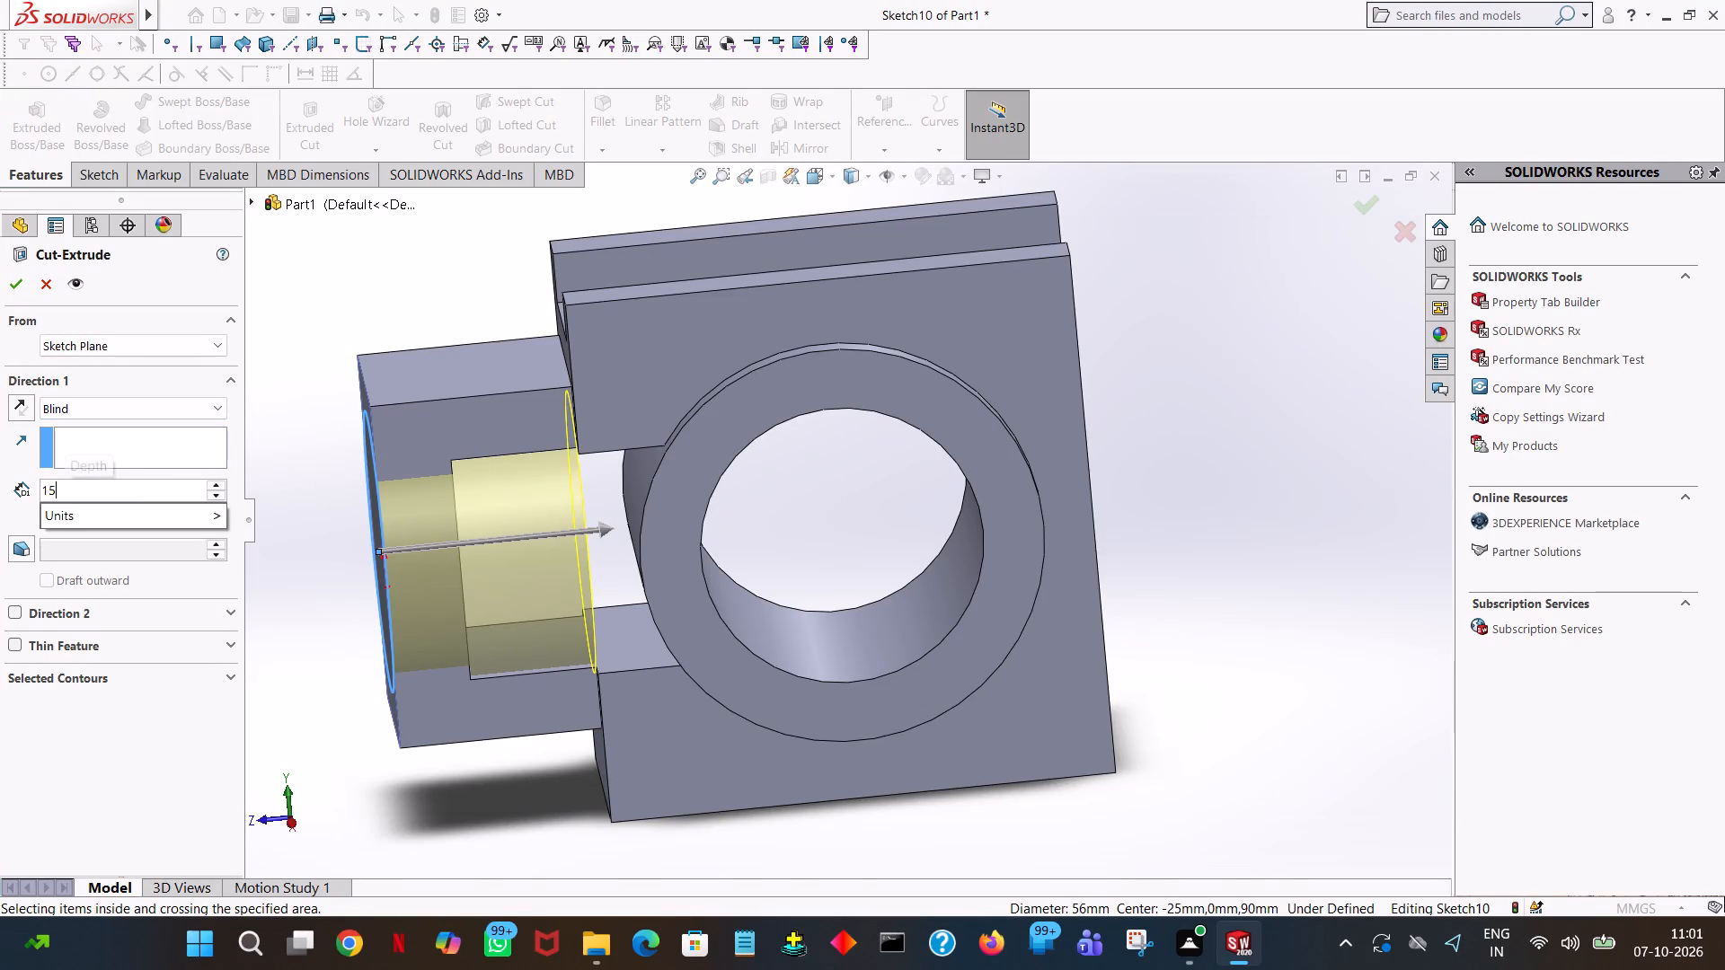
{"action": "left_click", "coordinate": [332, 286]}
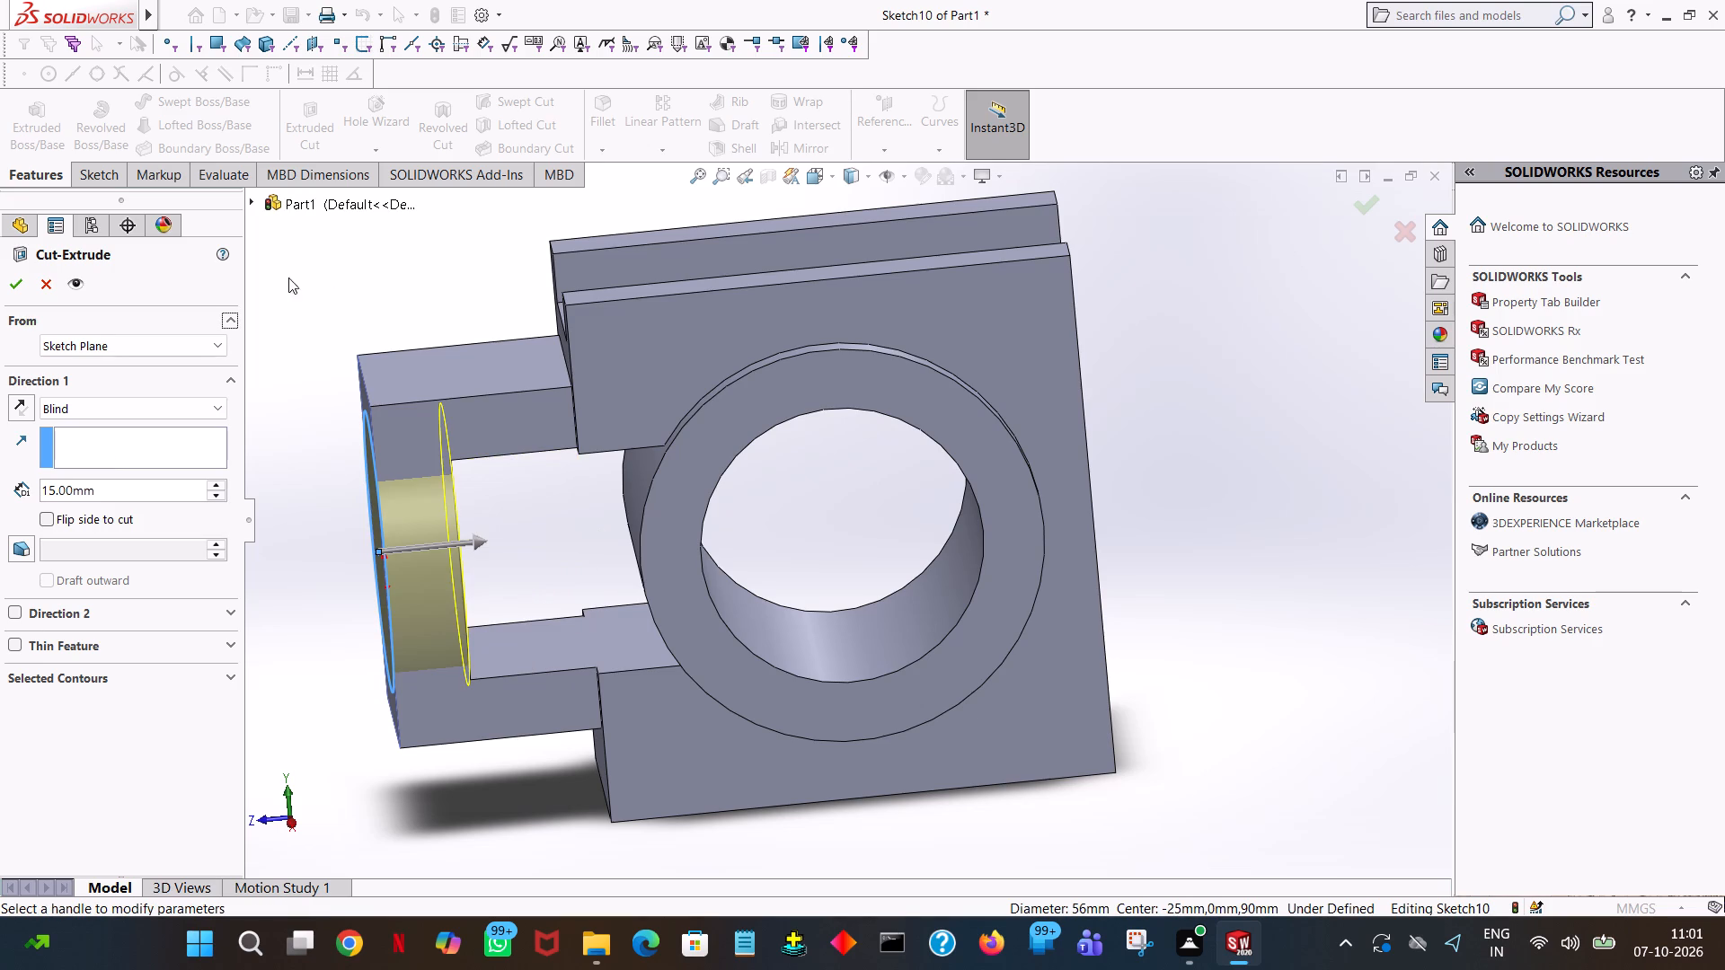
{"action": "left_click", "coordinate": [11, 280]}
{"action": "left_click", "coordinate": [371, 277]}
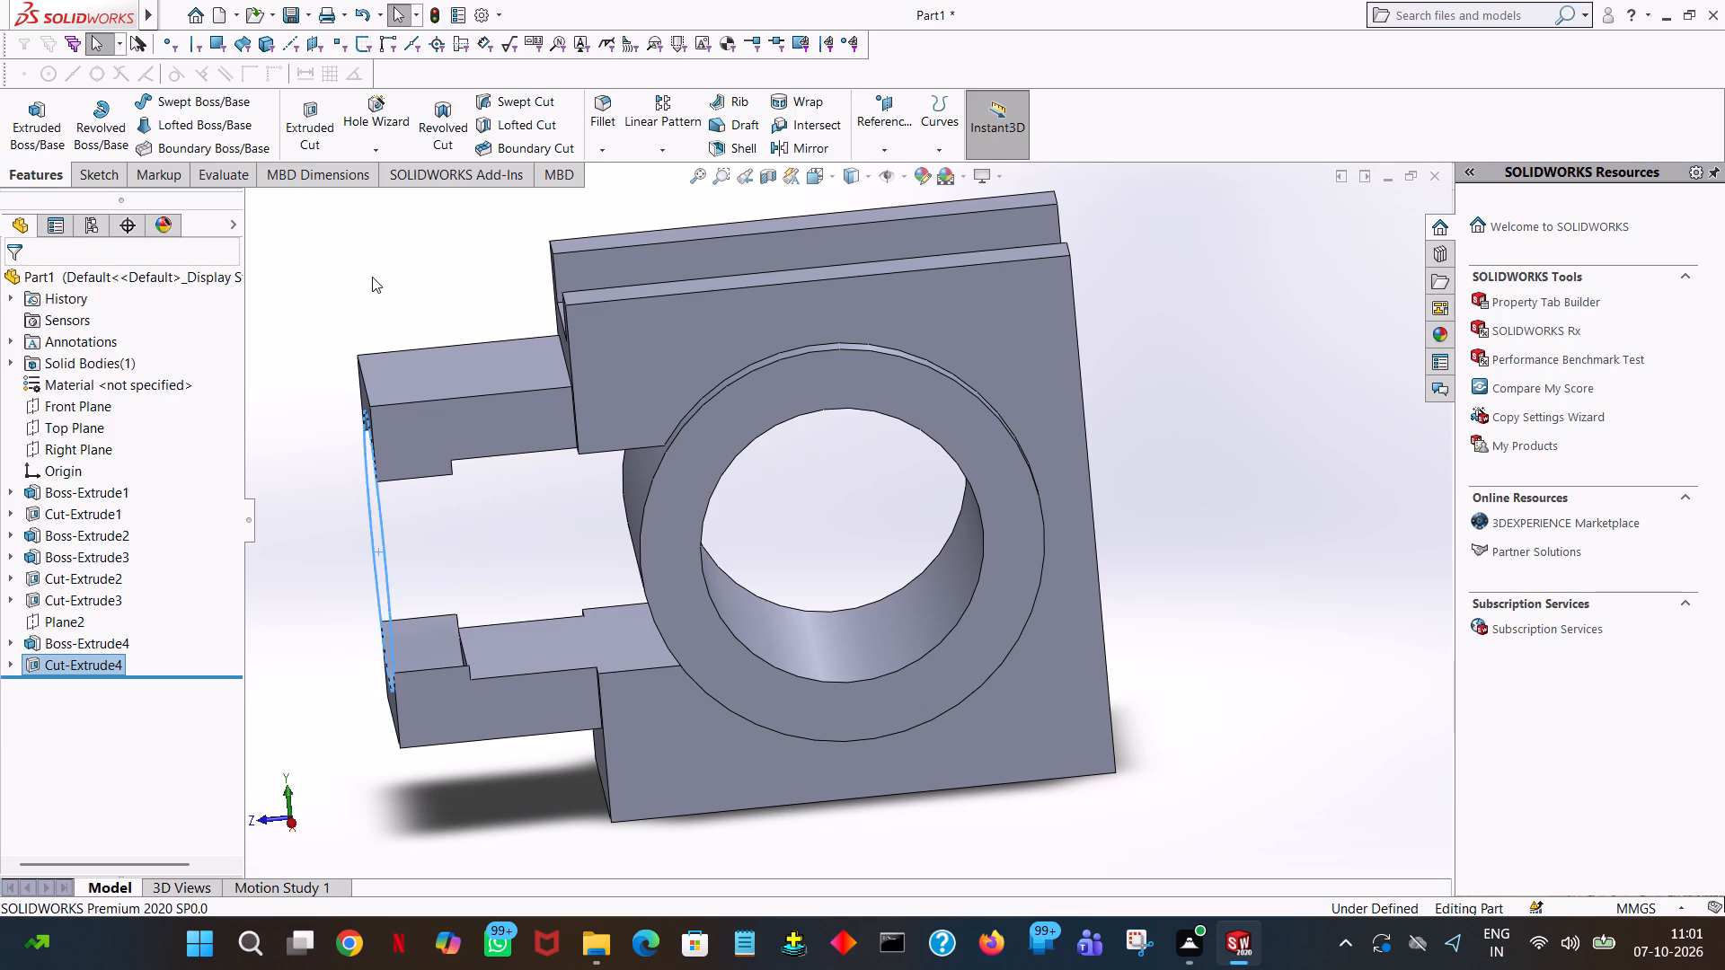
Start a boss sketch on the bracket's remaining outer face and draw a 28 mm radius circle concentric with the circular cut.
{"action": "middle_click_drag", "start_coordinate": [412, 298], "coordinate": [576, 303]}
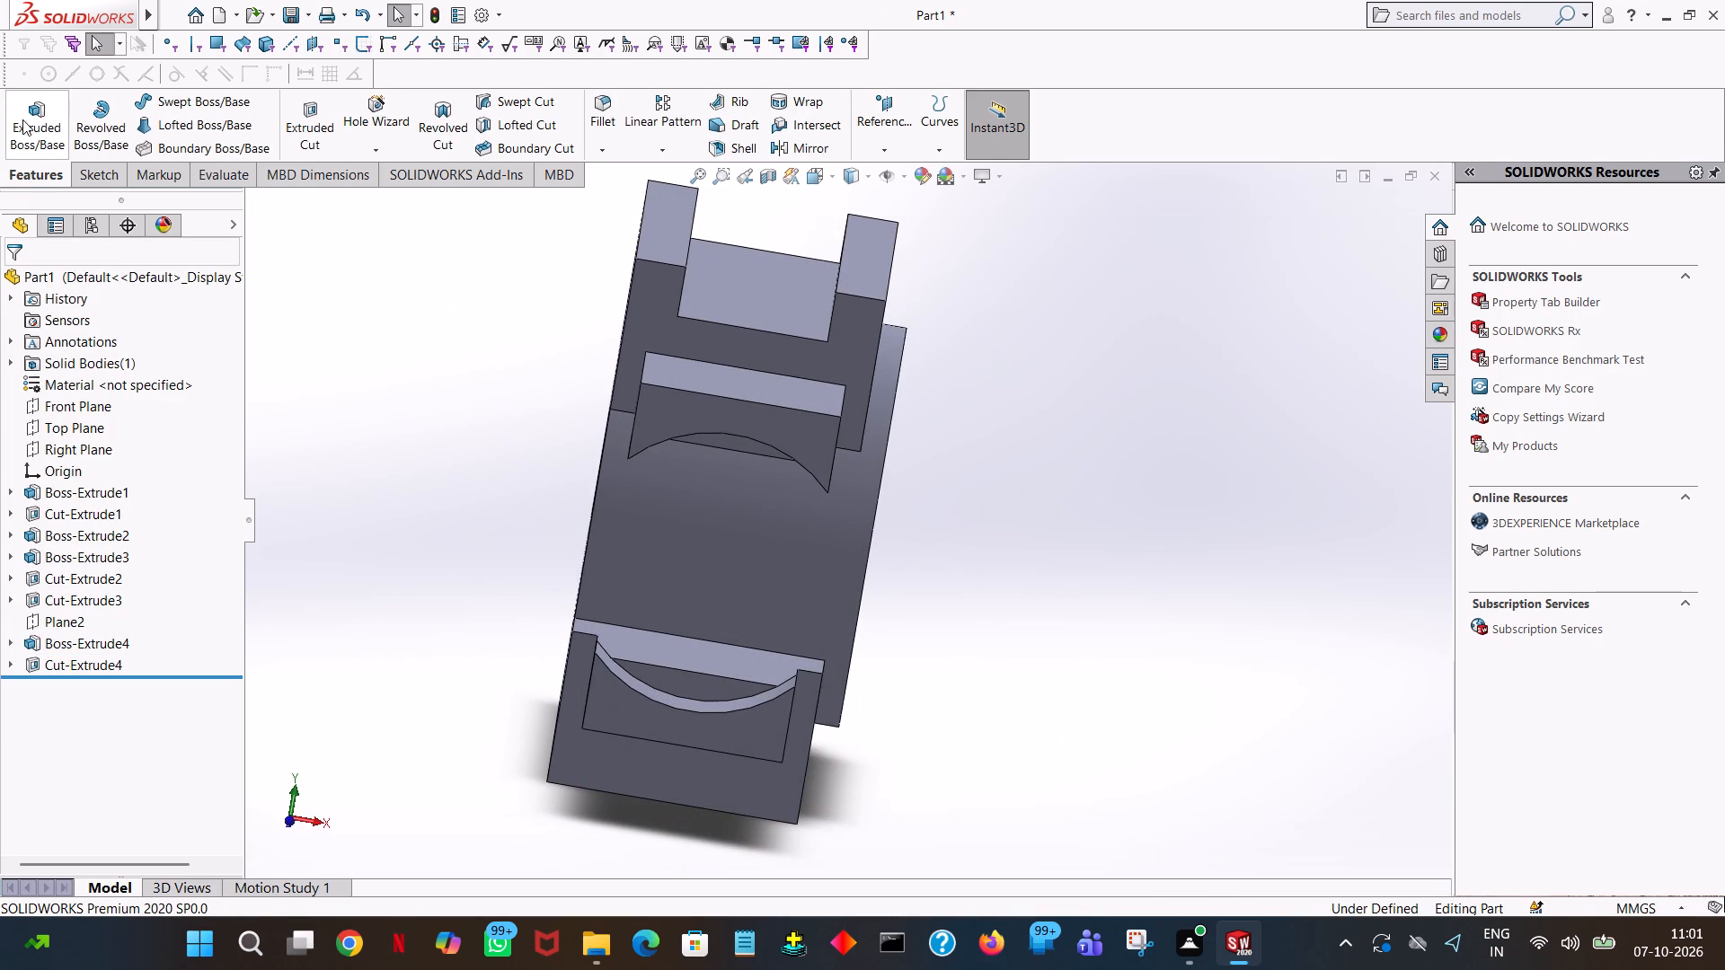
{"action": "left_click", "coordinate": [22, 119]}
{"action": "left_click", "coordinate": [764, 417]}
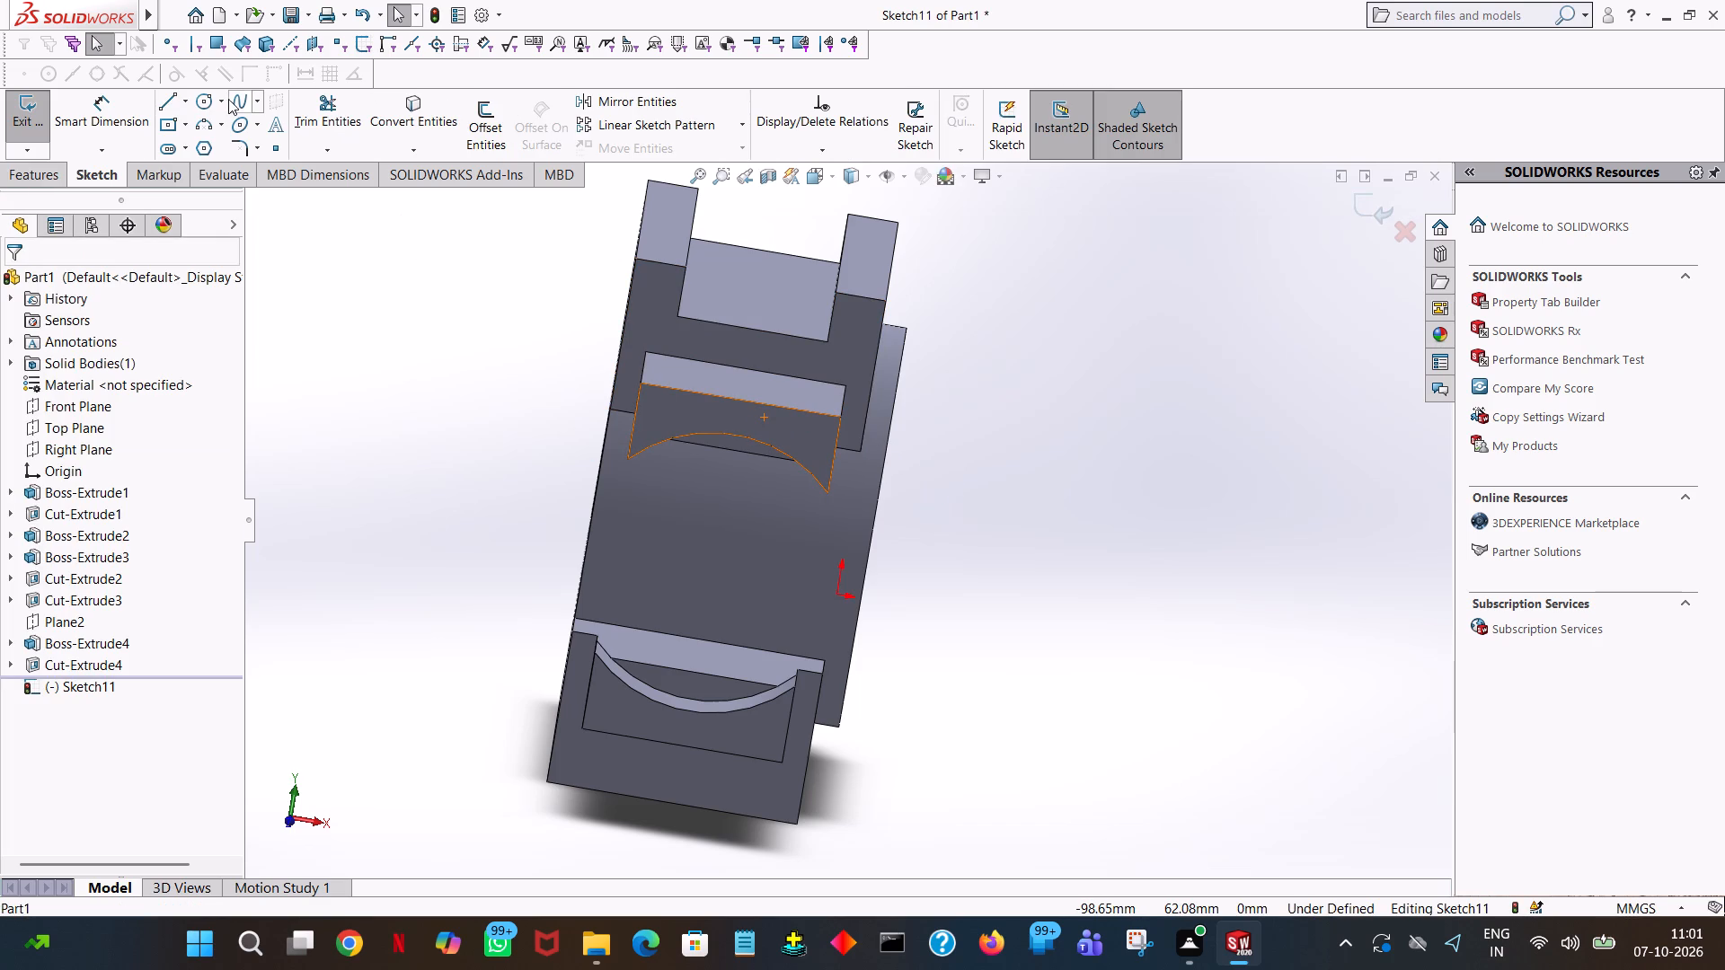
{"action": "left_click", "coordinate": [201, 105]}
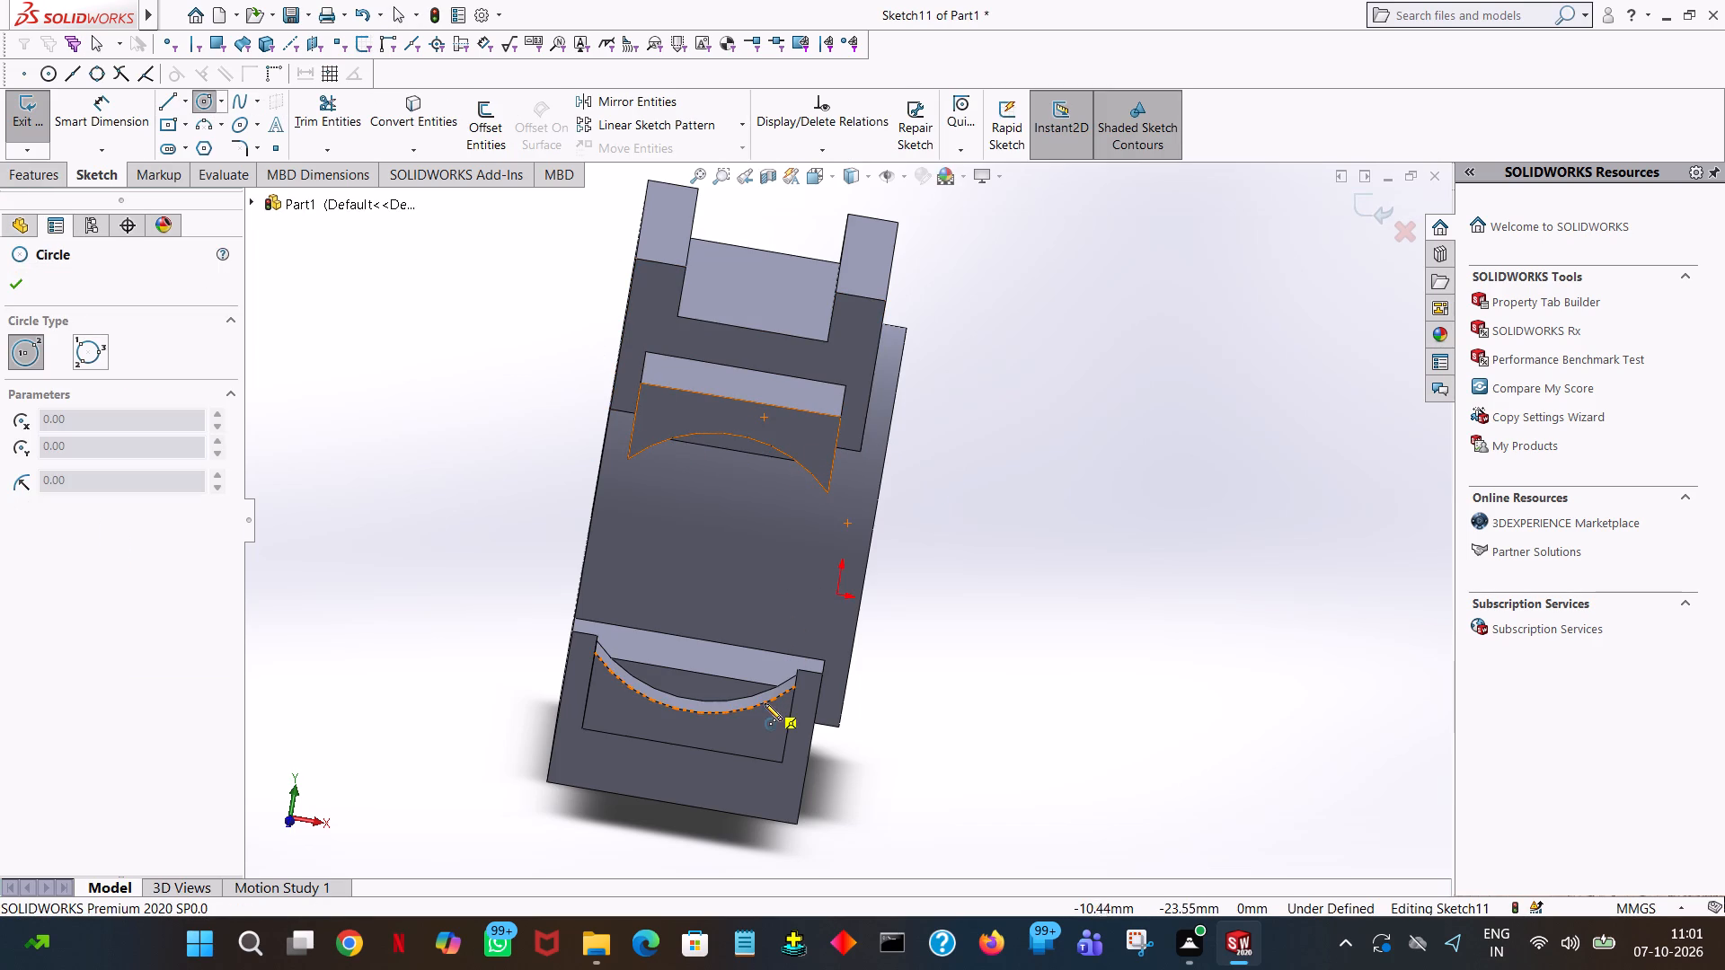
{"action": "left_click", "coordinate": [711, 572]}
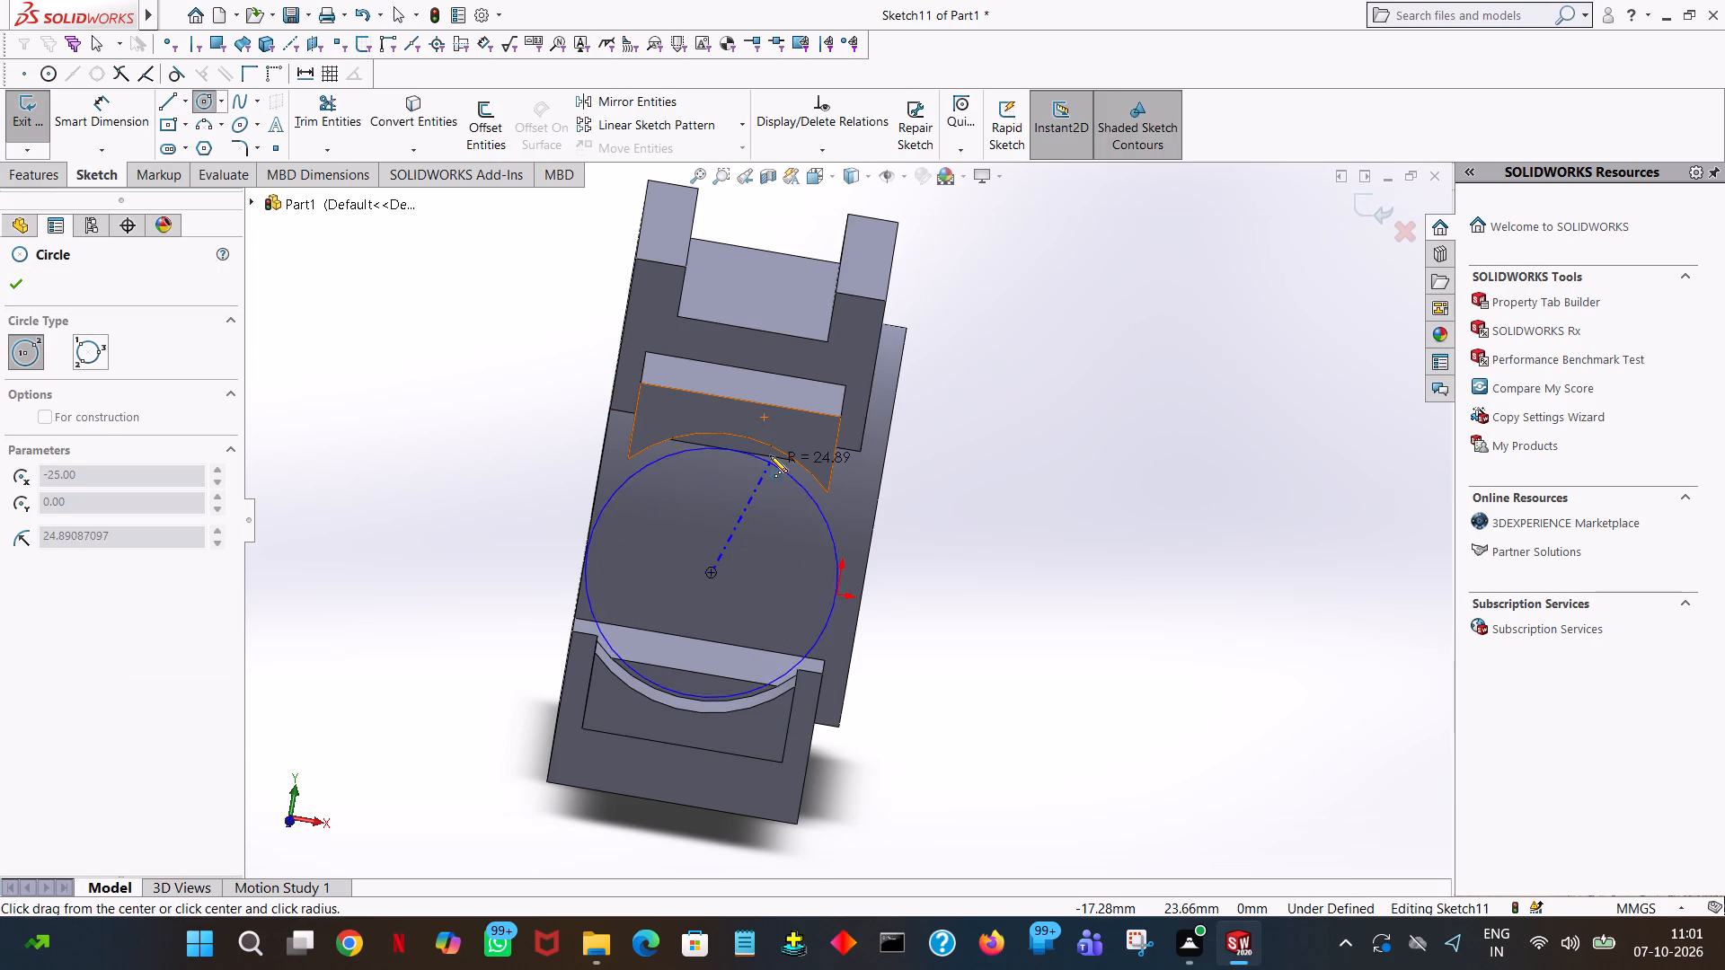
{"action": "left_click", "coordinate": [770, 448]}
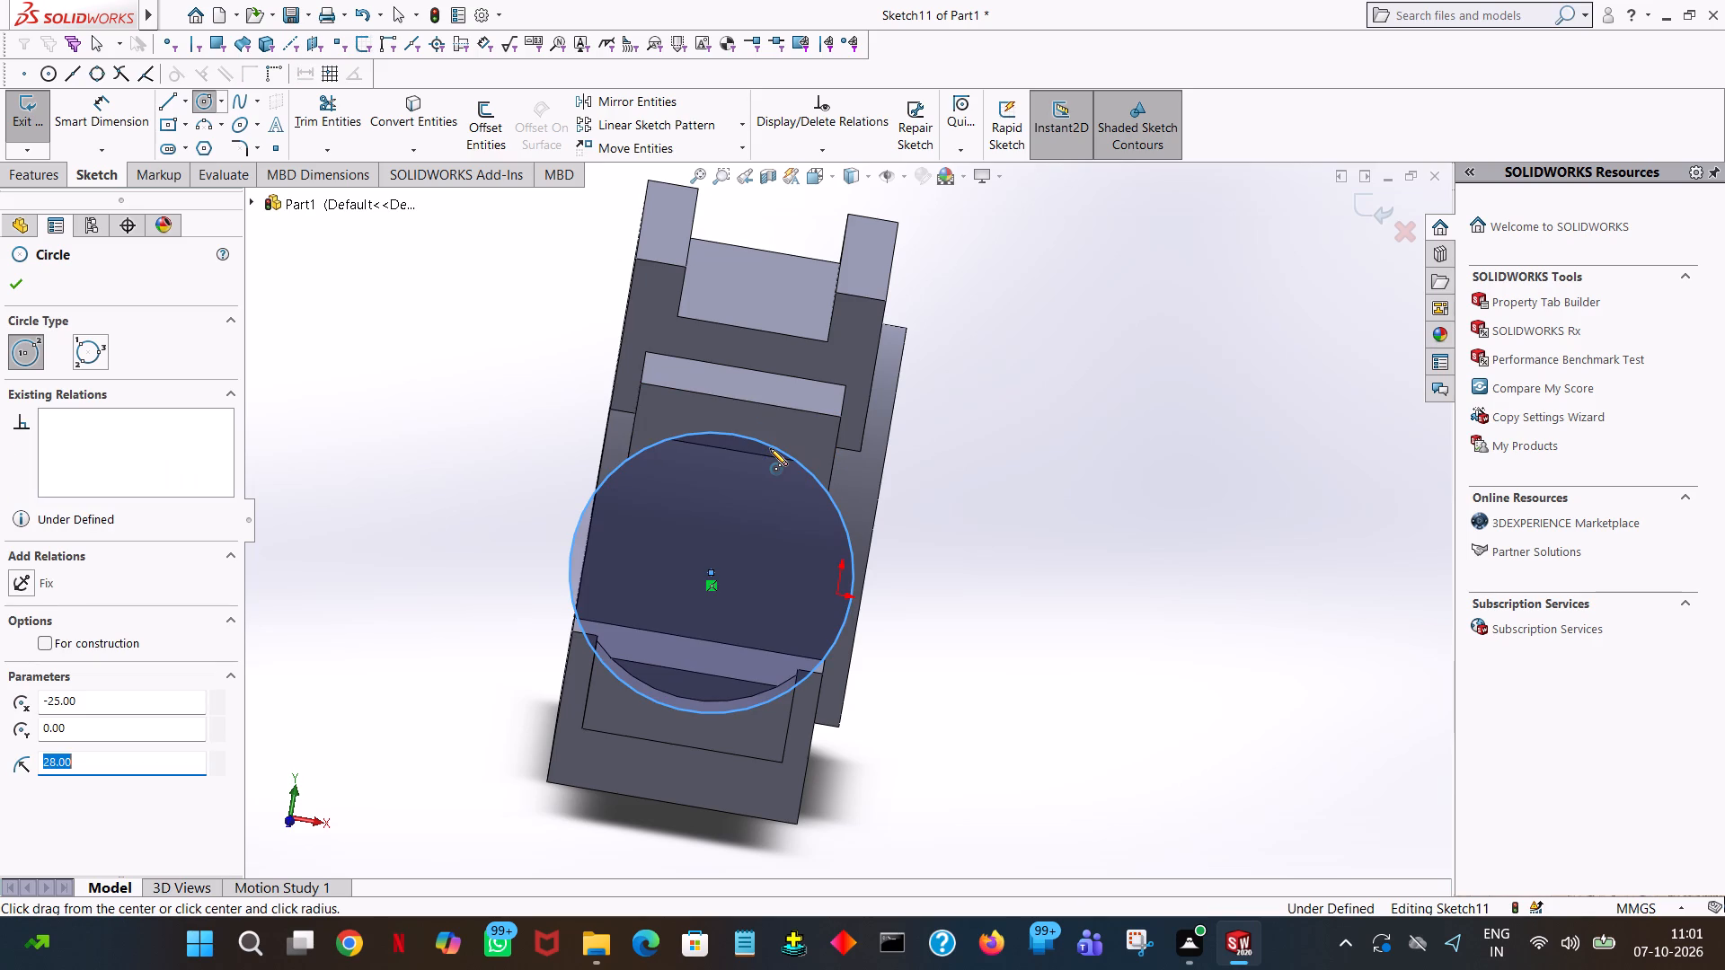
{"action": "right_click", "coordinate": [770, 448]}
{"action": "left_click", "coordinate": [804, 462]}
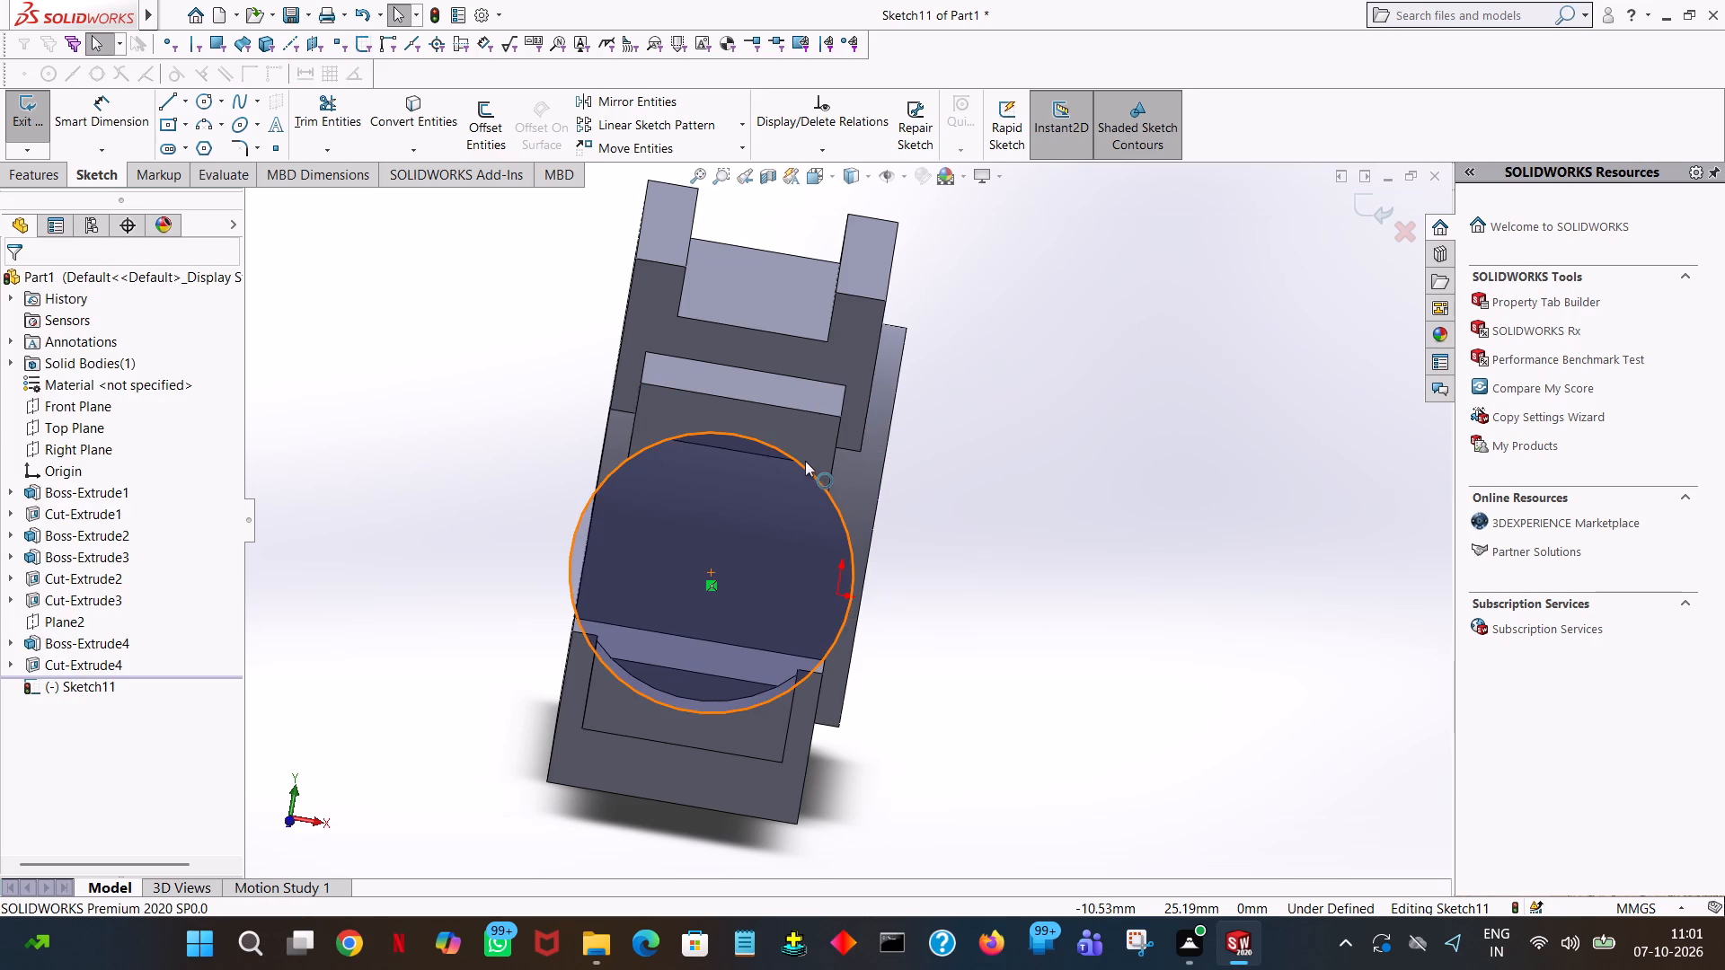
Extrude the 28 mm radius circle as a merged boss, 5 mm blind outward and 15 mm blind in Direction 2 into the bracket wall.
{"action": "left_click", "coordinate": [26, 167]}
{"action": "left_click", "coordinate": [32, 134]}
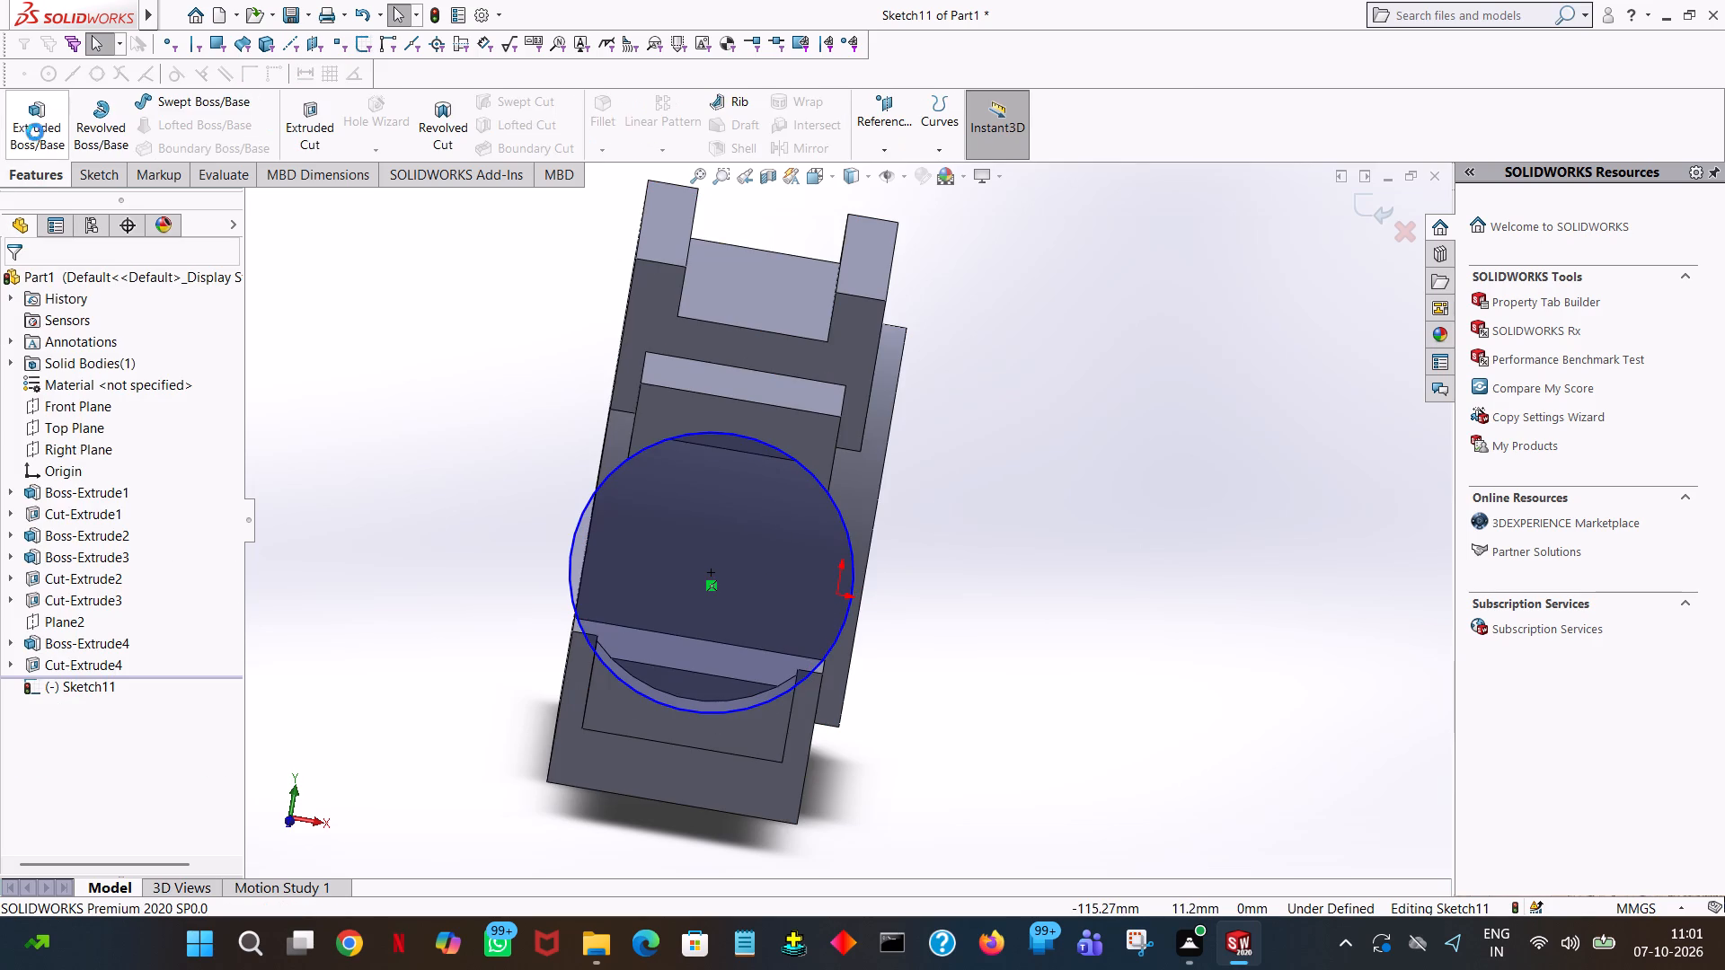
{"action": "middle_click_drag", "start_coordinate": [935, 479], "coordinate": [870, 454]}
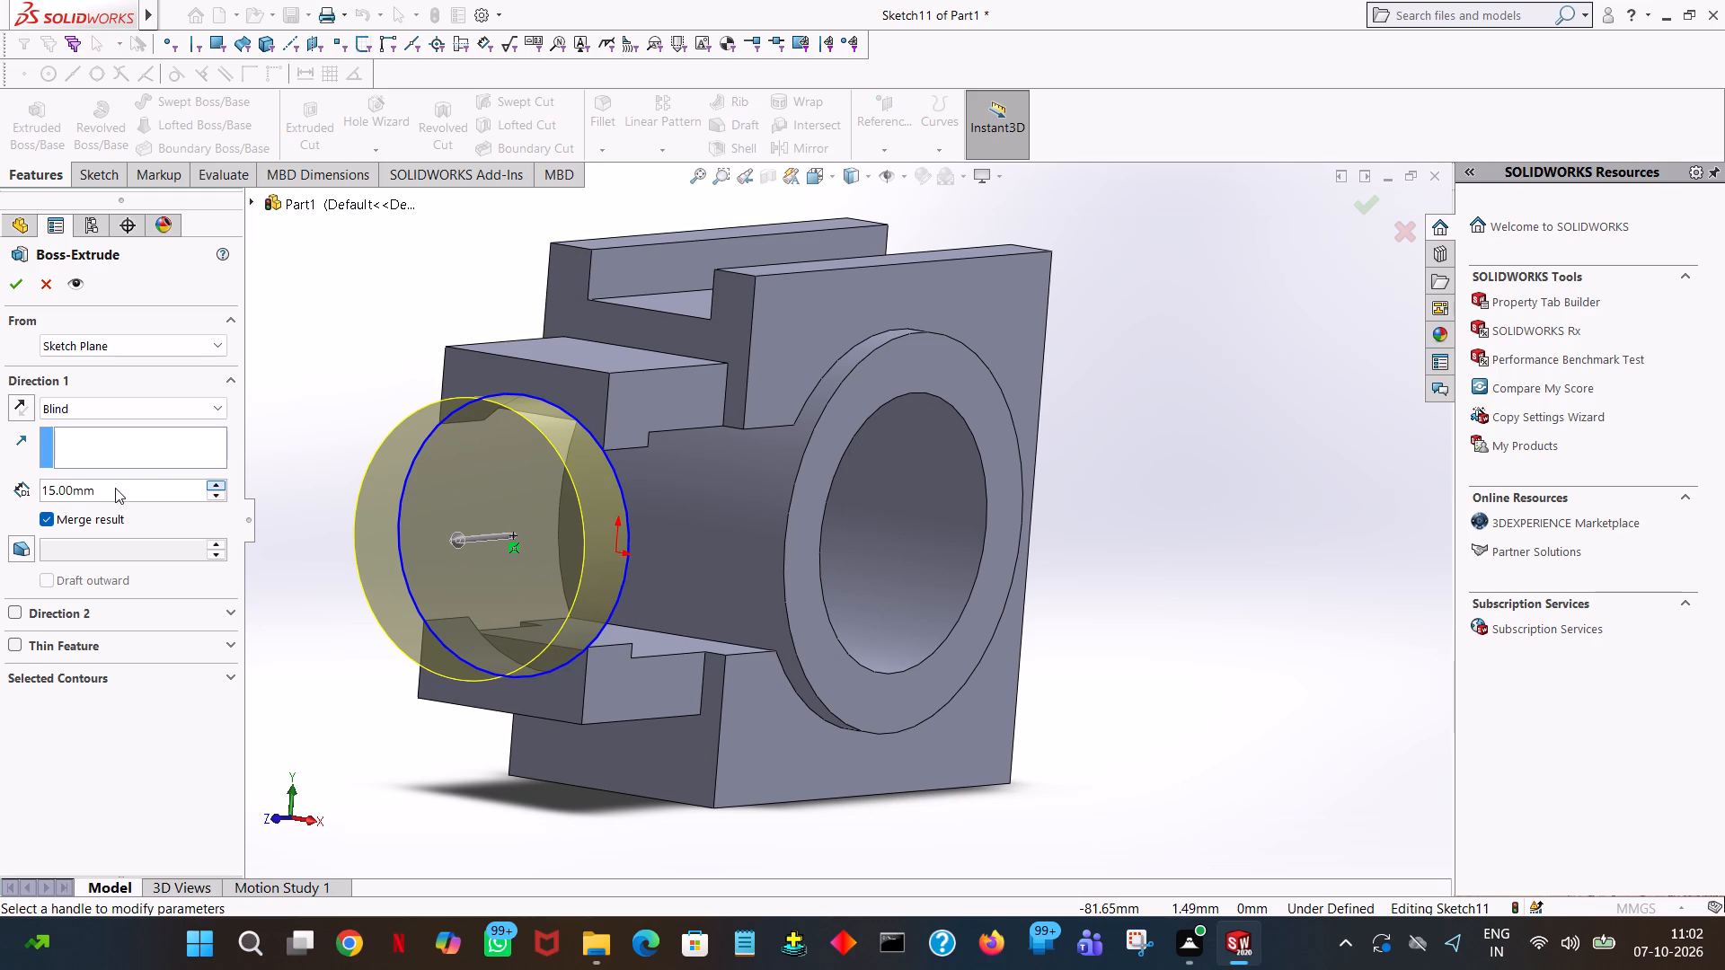
{"action": "left_click", "coordinate": [19, 617]}
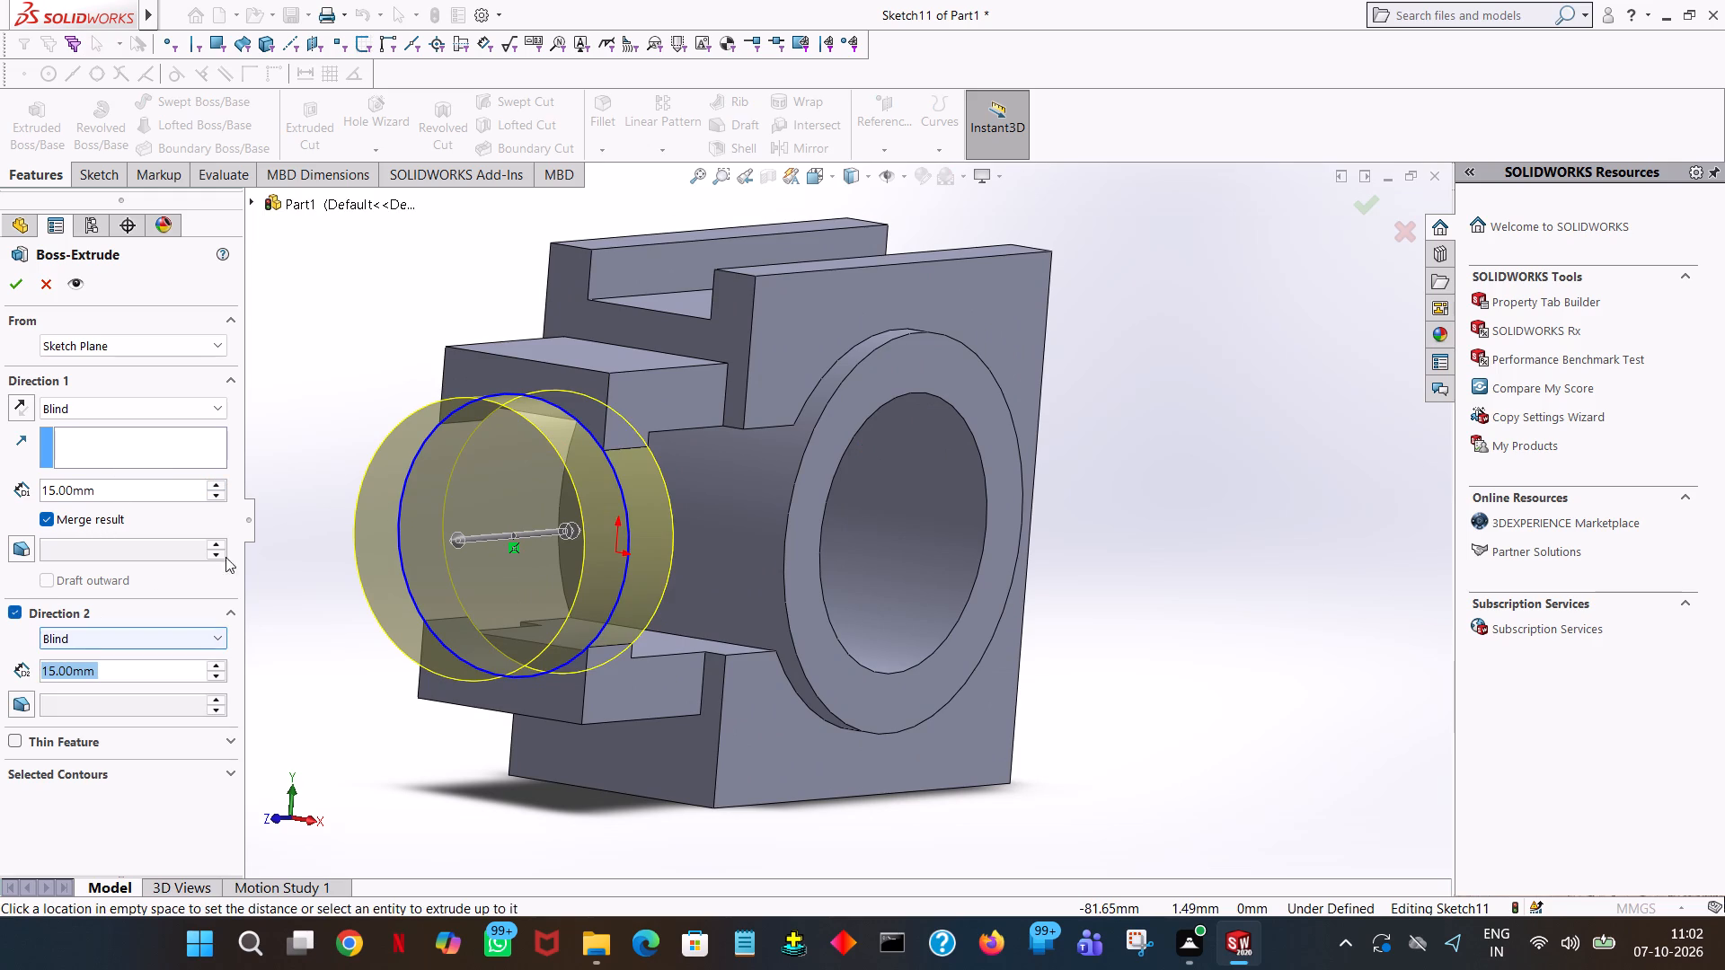
{"action": "middle_click_drag", "start_coordinate": [327, 613], "coordinate": [243, 621]}
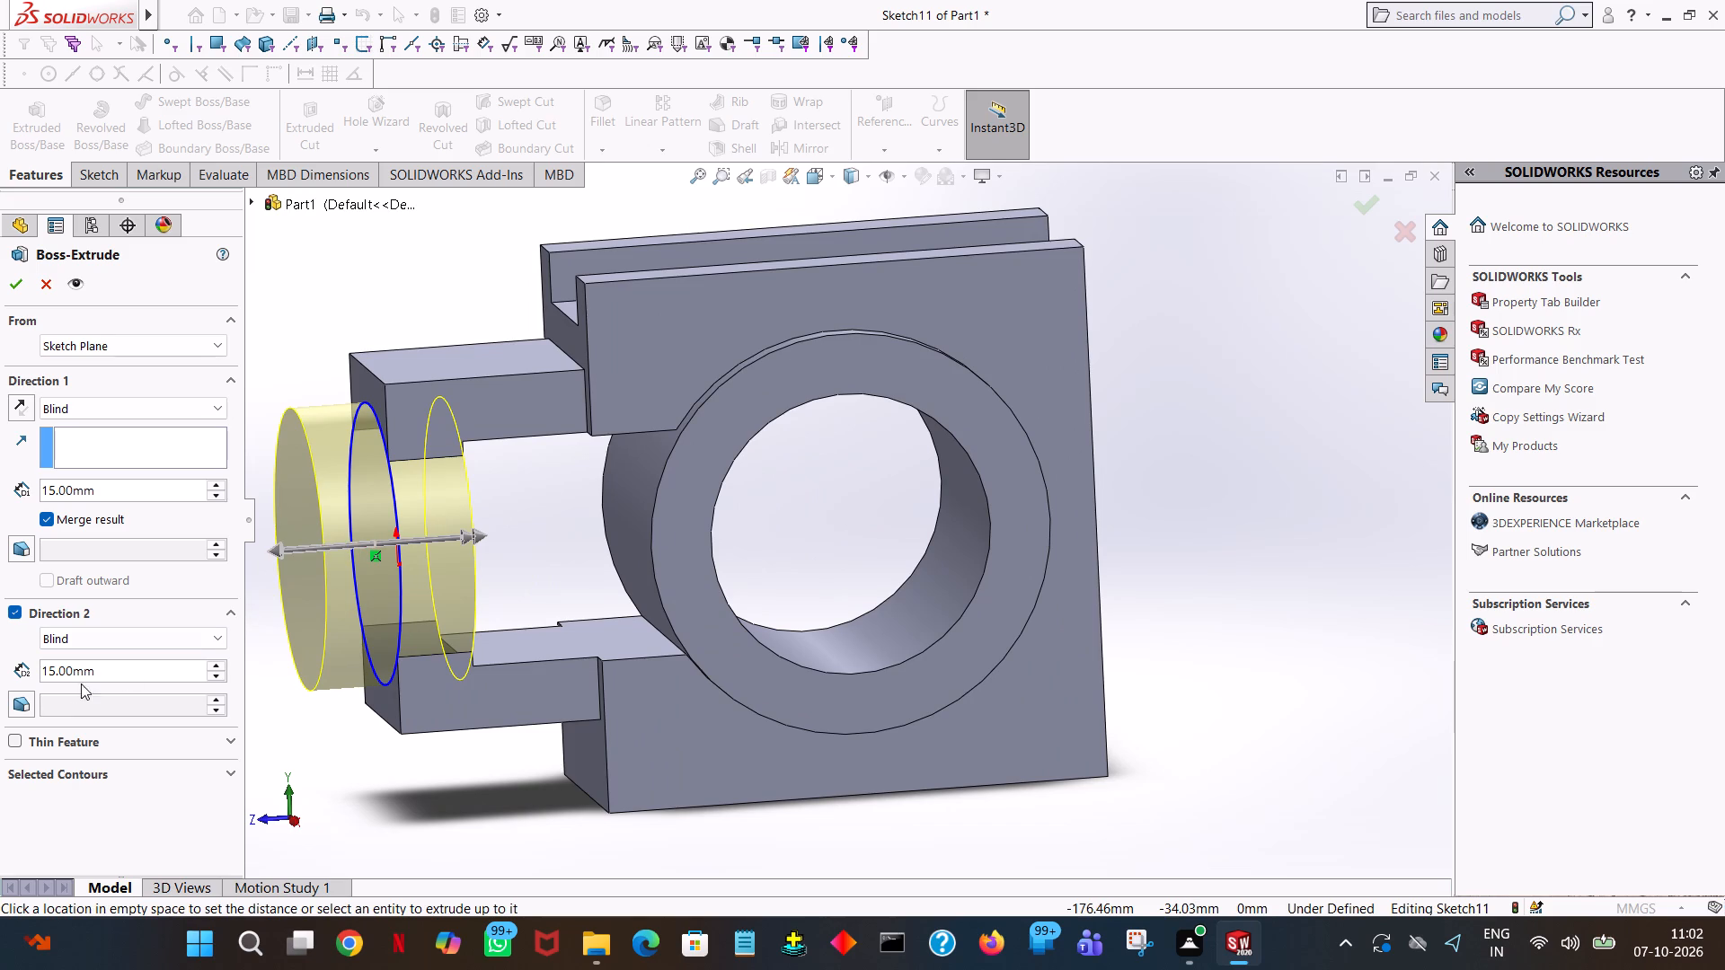
{"action": "double_click", "coordinate": [101, 673]}
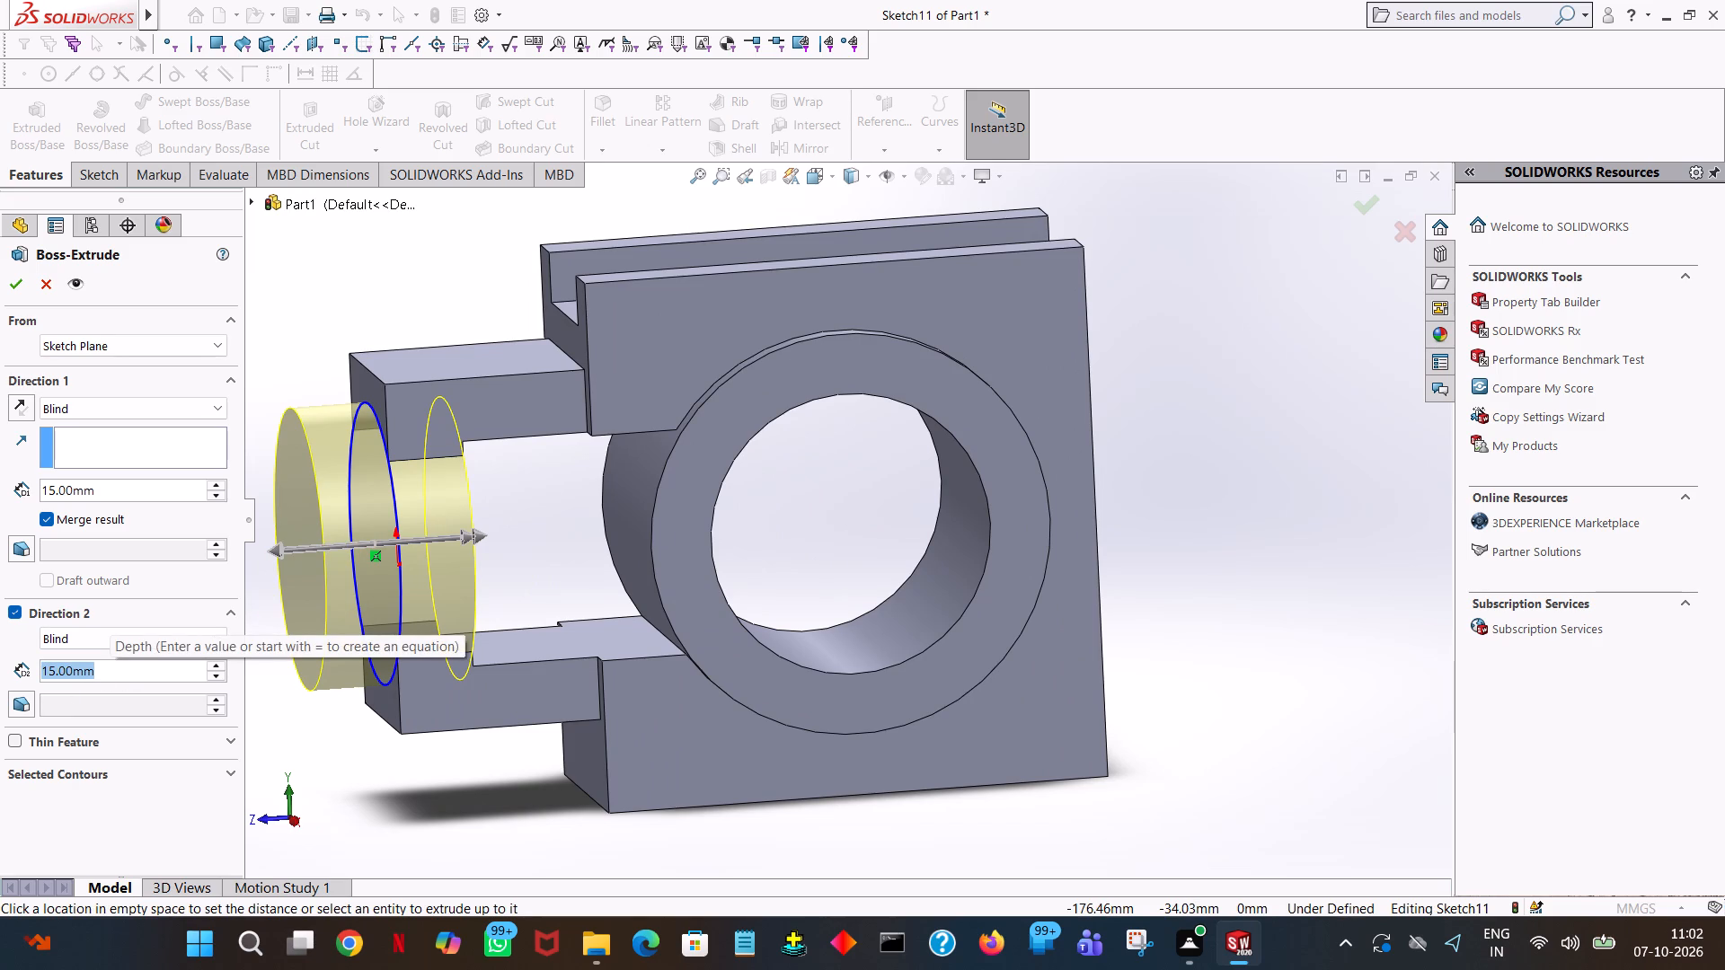
{"action": "key", "text": "5"}
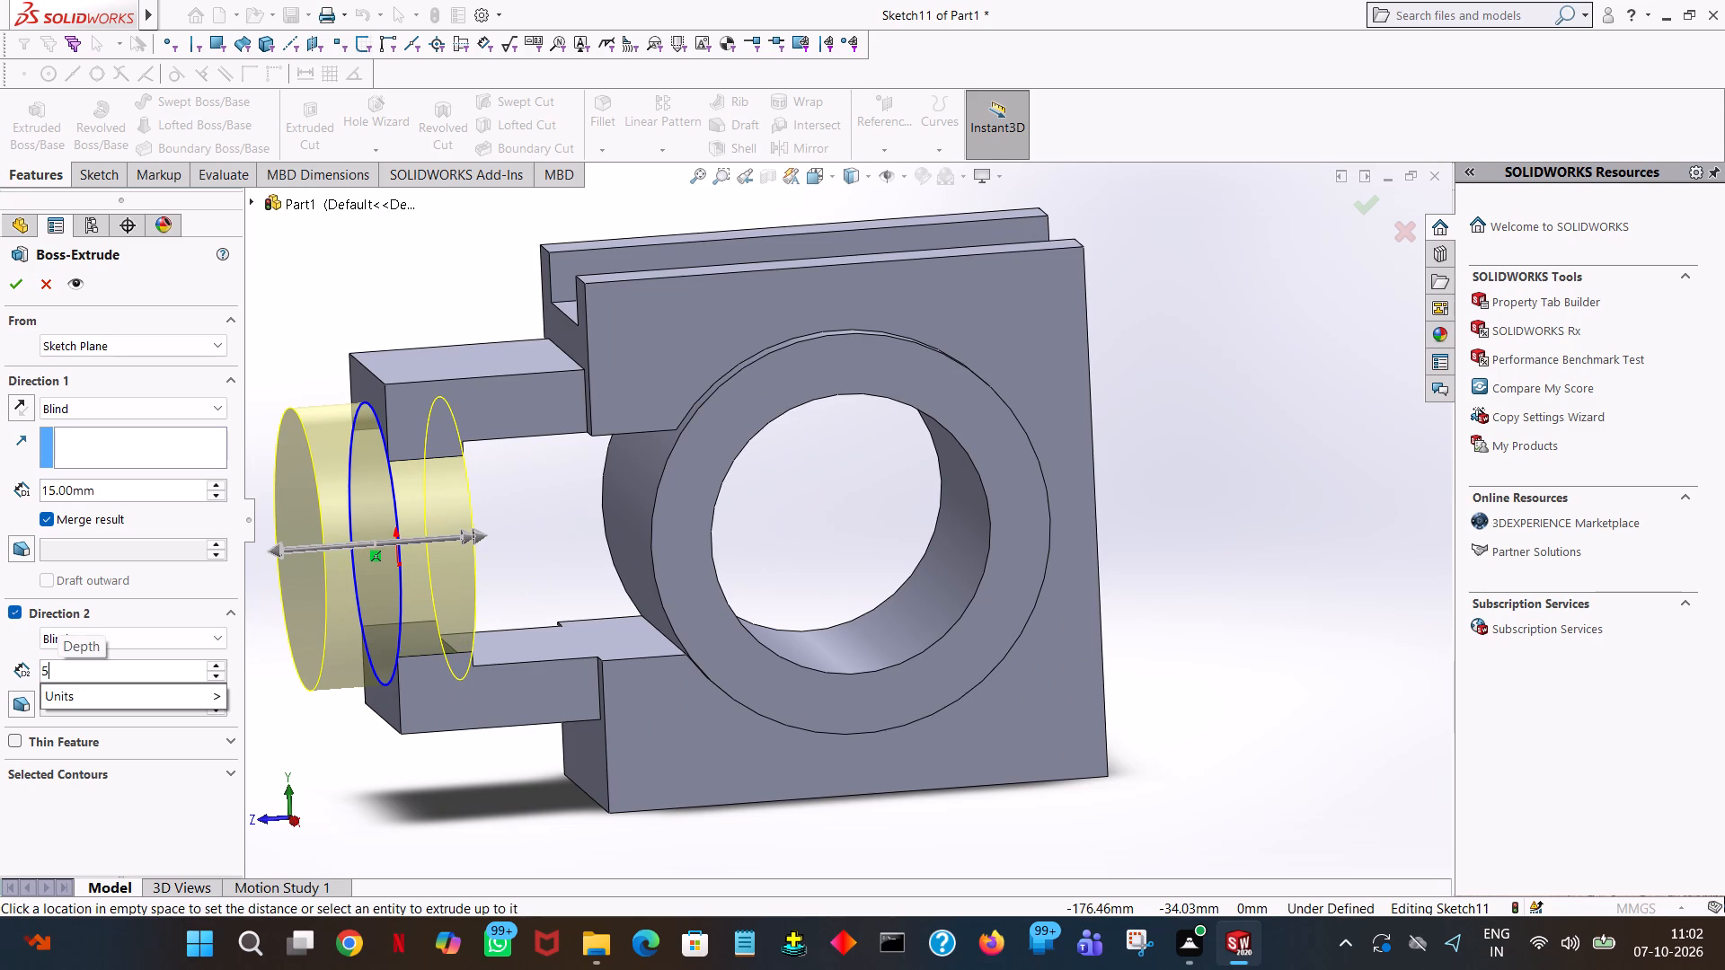
{"action": "left_click", "coordinate": [393, 273]}
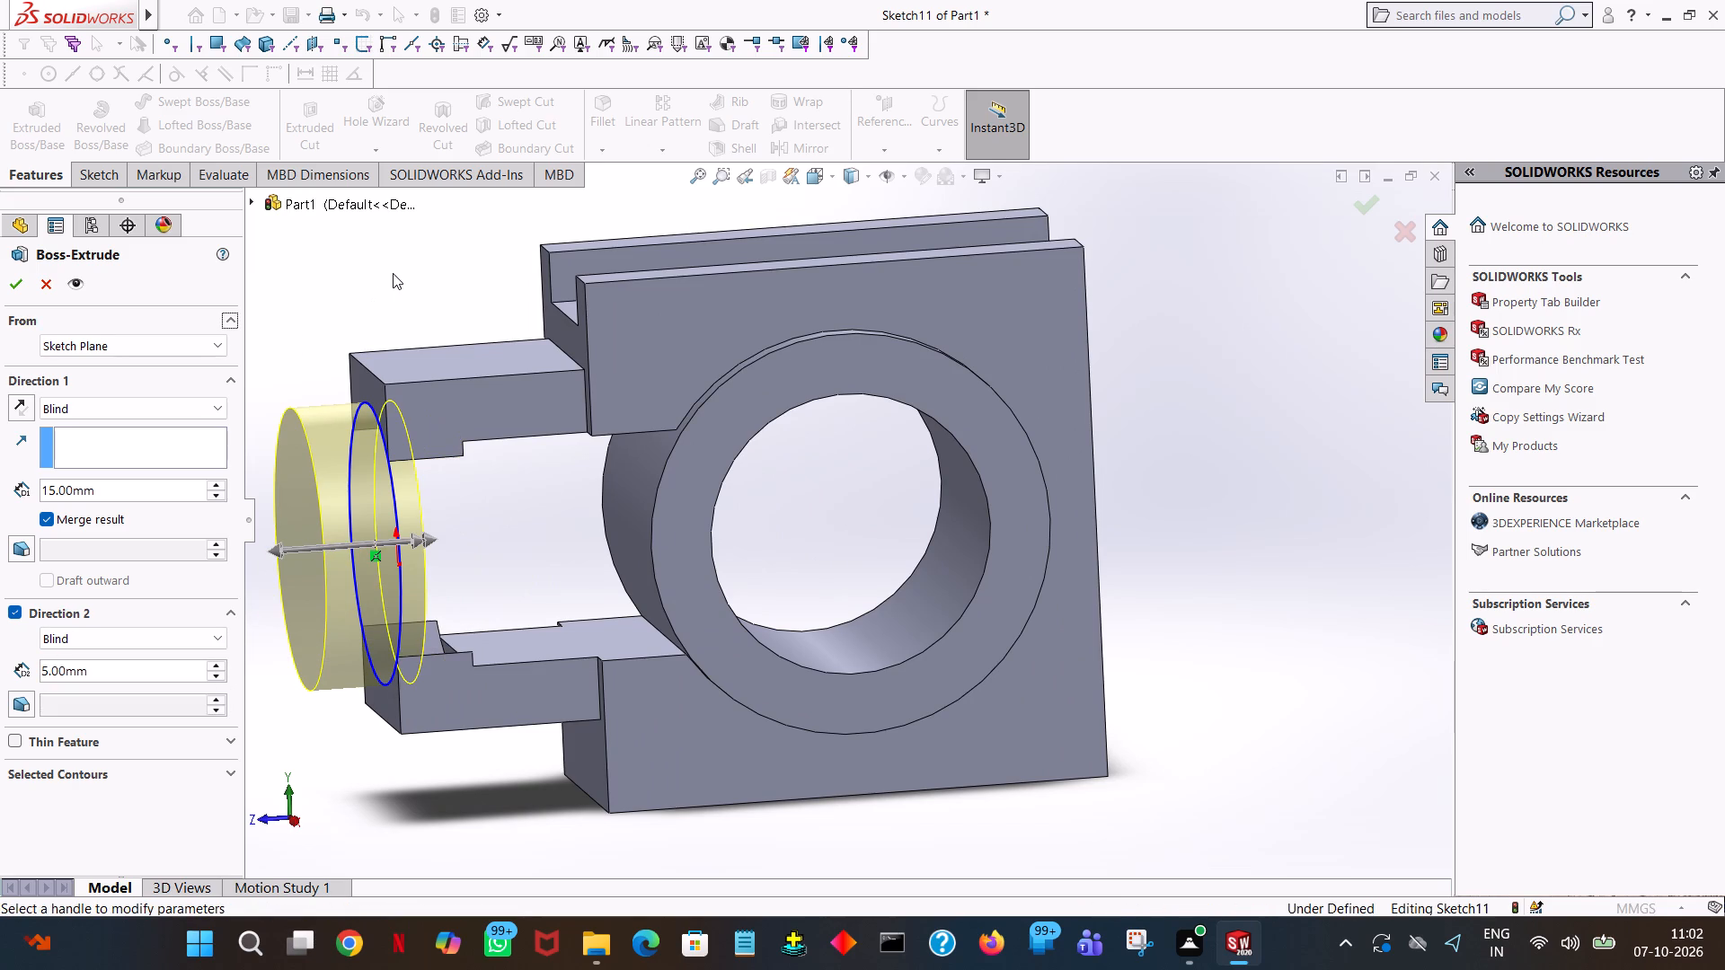
{"action": "double_click", "coordinate": [111, 668]}
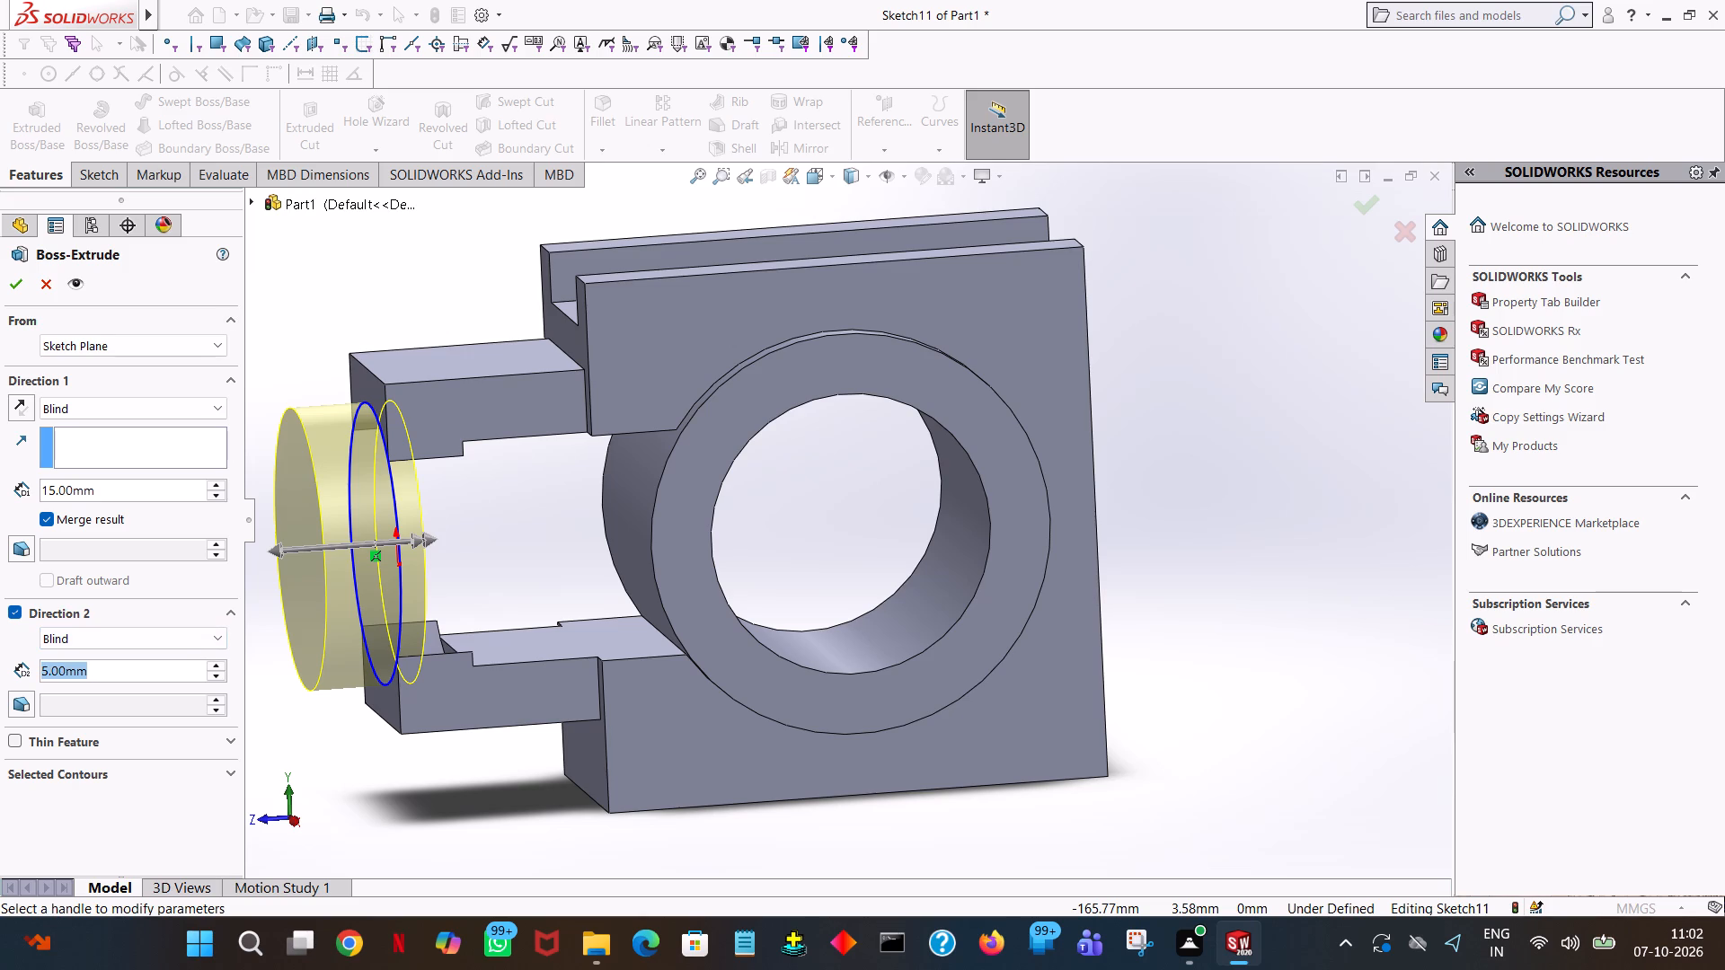
{"action": "type", "text": "15"}
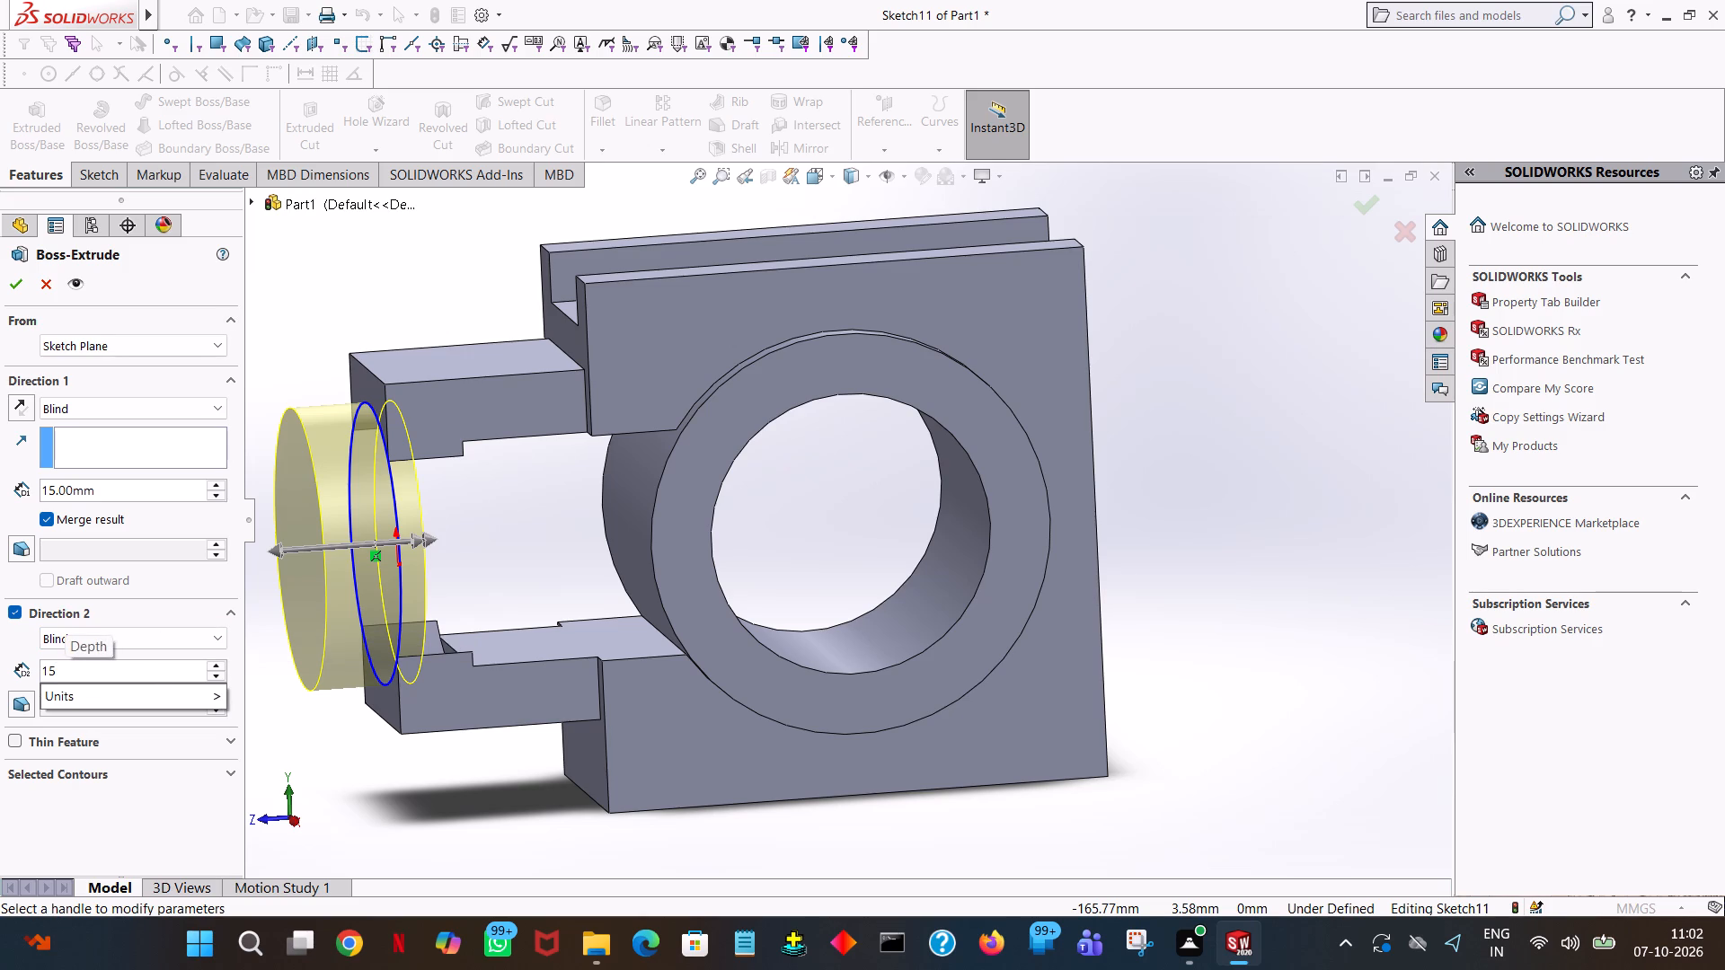
{"action": "left_click", "coordinate": [381, 281]}
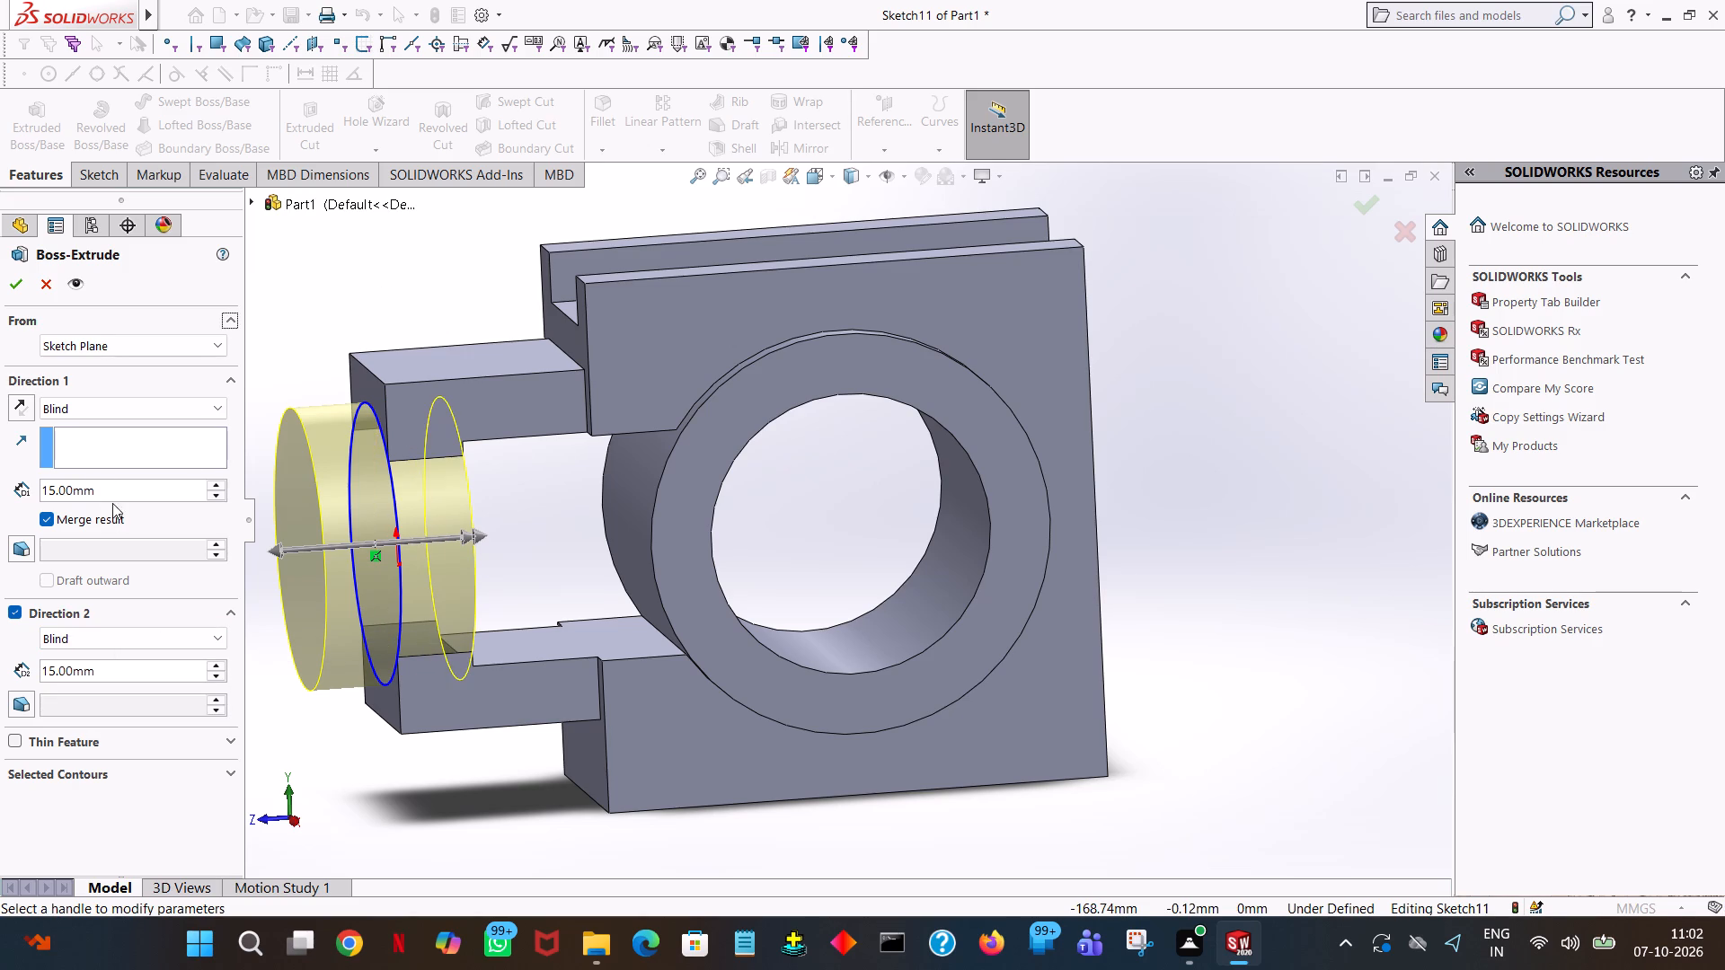
{"action": "double_click", "coordinate": [112, 495]}
{"action": "key", "text": "5"}
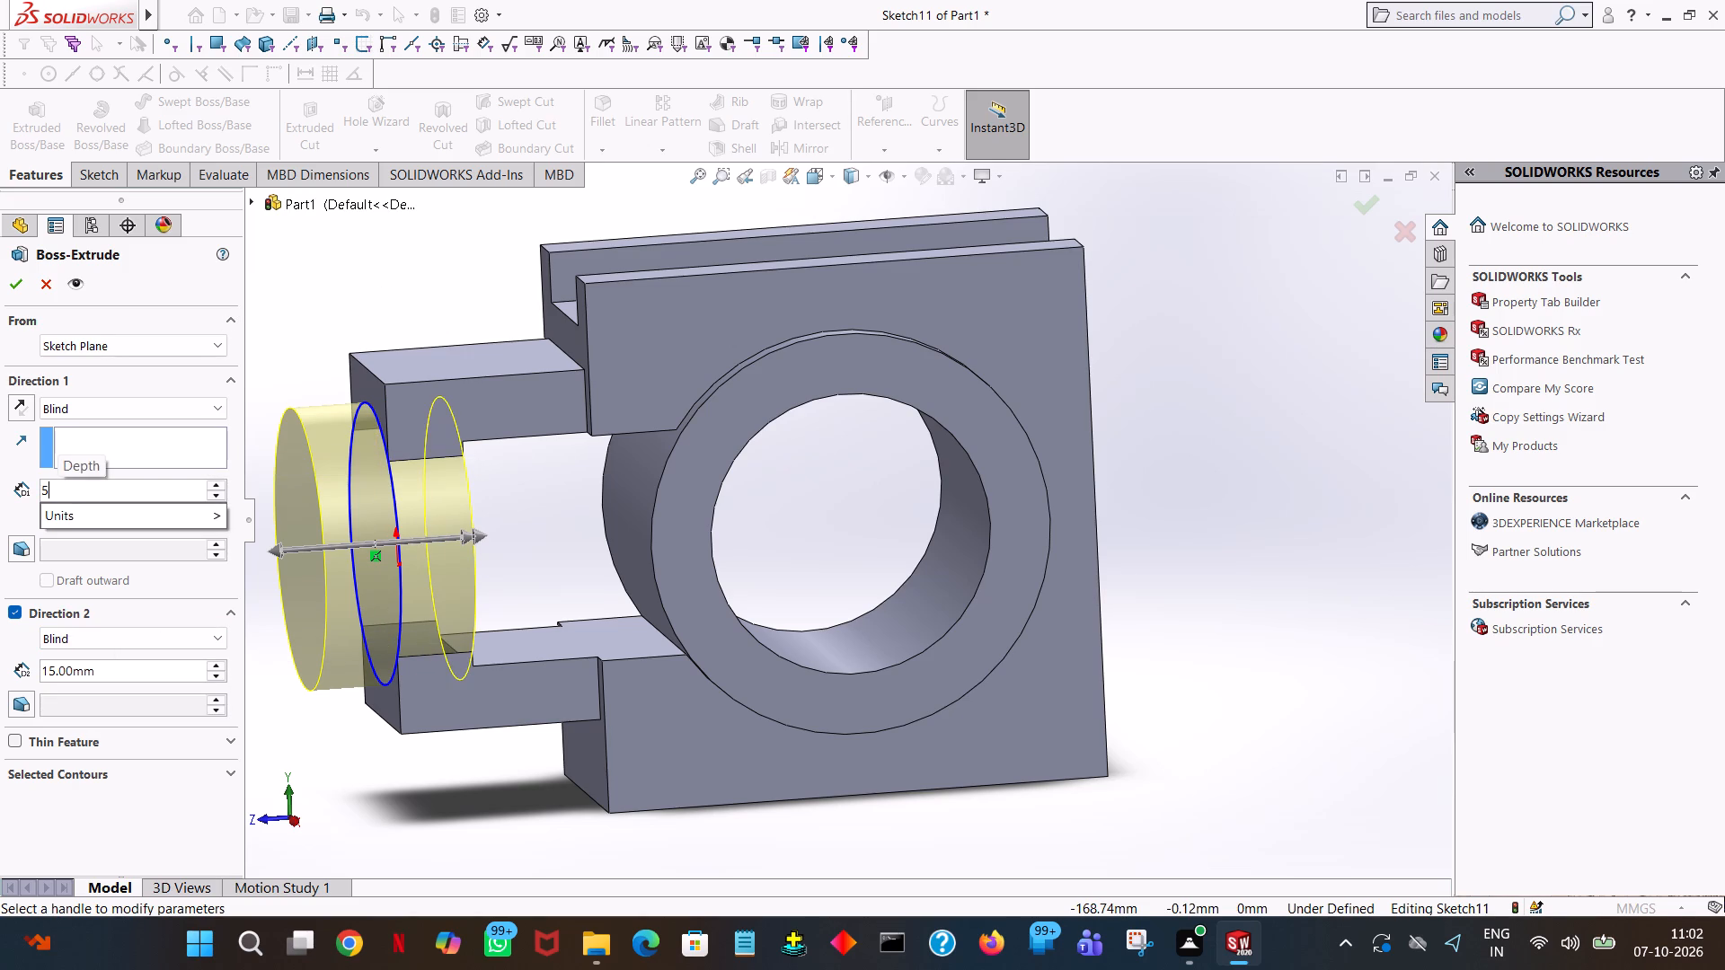
{"action": "left_click", "coordinate": [355, 287]}
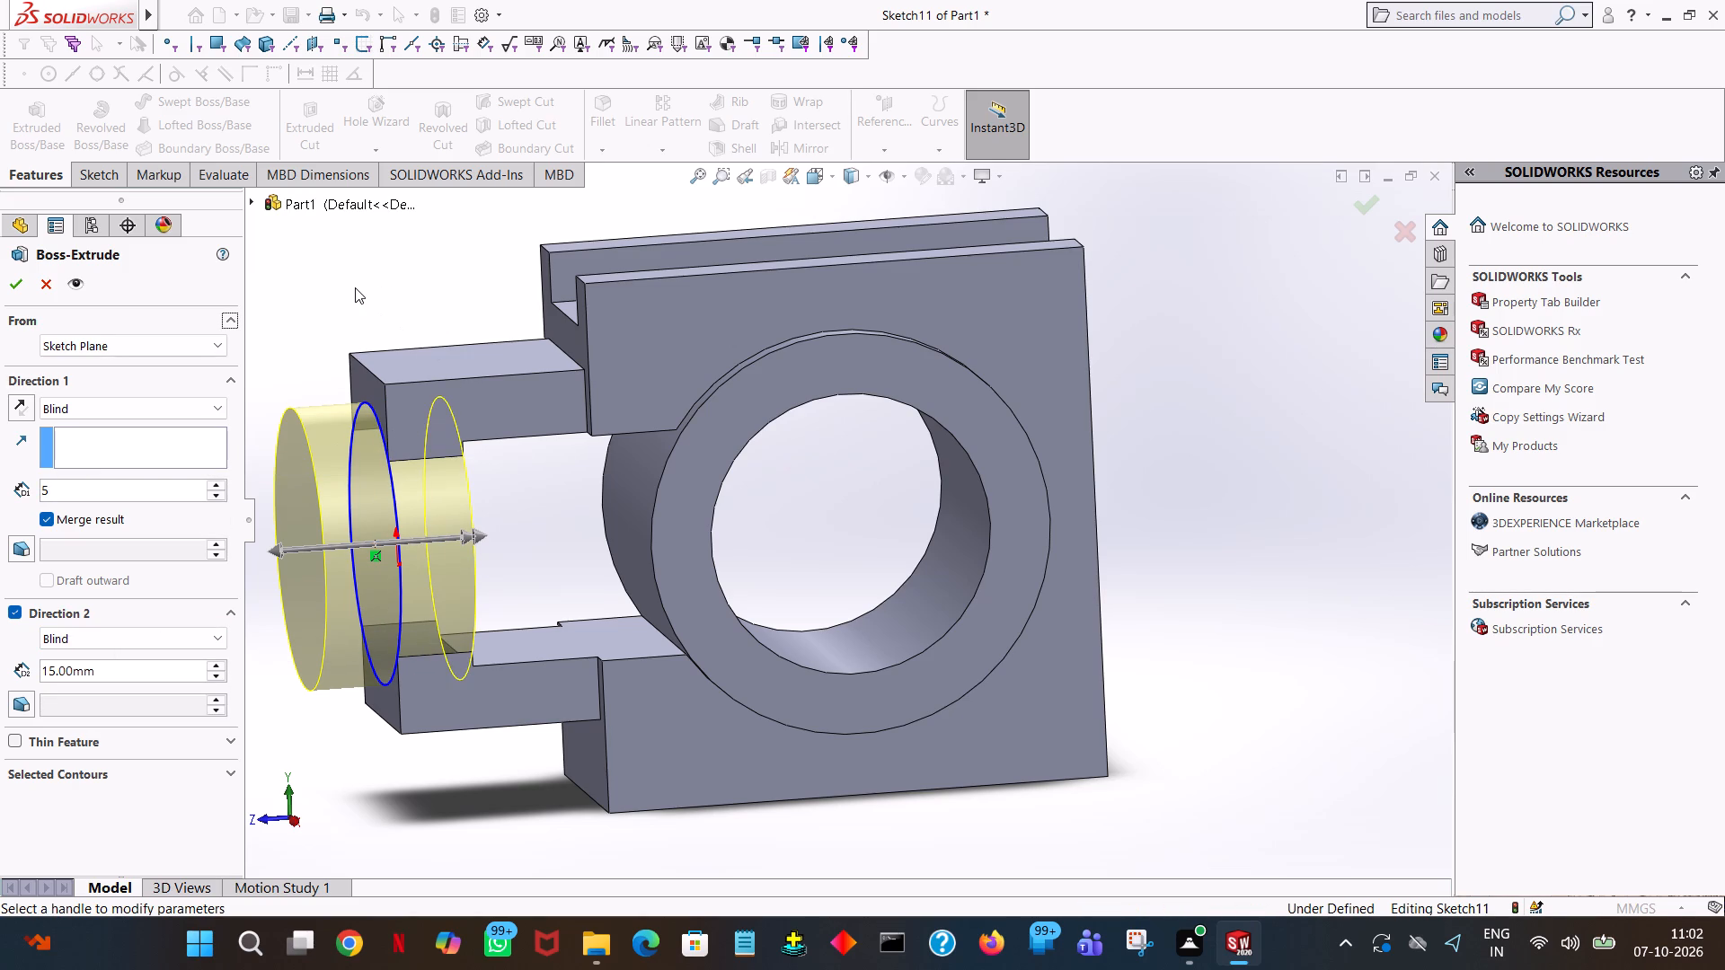
{"action": "left_click", "coordinate": [8, 286]}
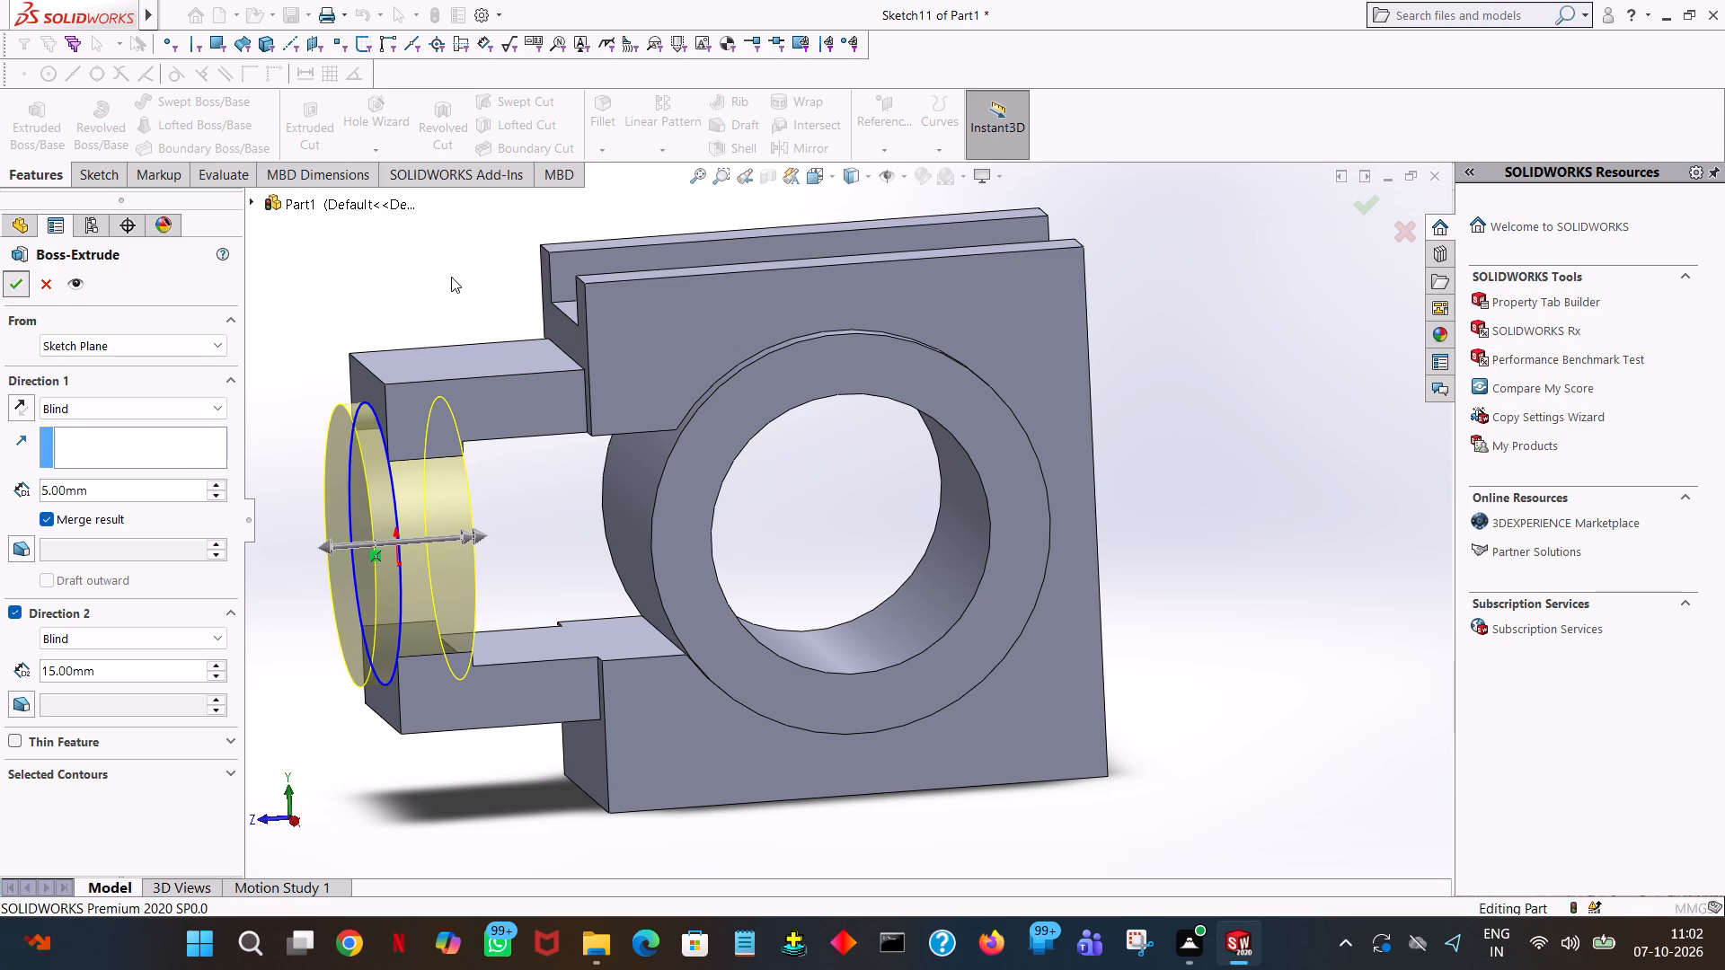
{"action": "left_click", "coordinate": [431, 276]}
Start an Extruded Cut sketch on the round boss's outer face and draw a concentric circle of radius 28/2 (14 mm).
{"action": "middle_click_drag", "start_coordinate": [455, 285], "coordinate": [641, 283]}
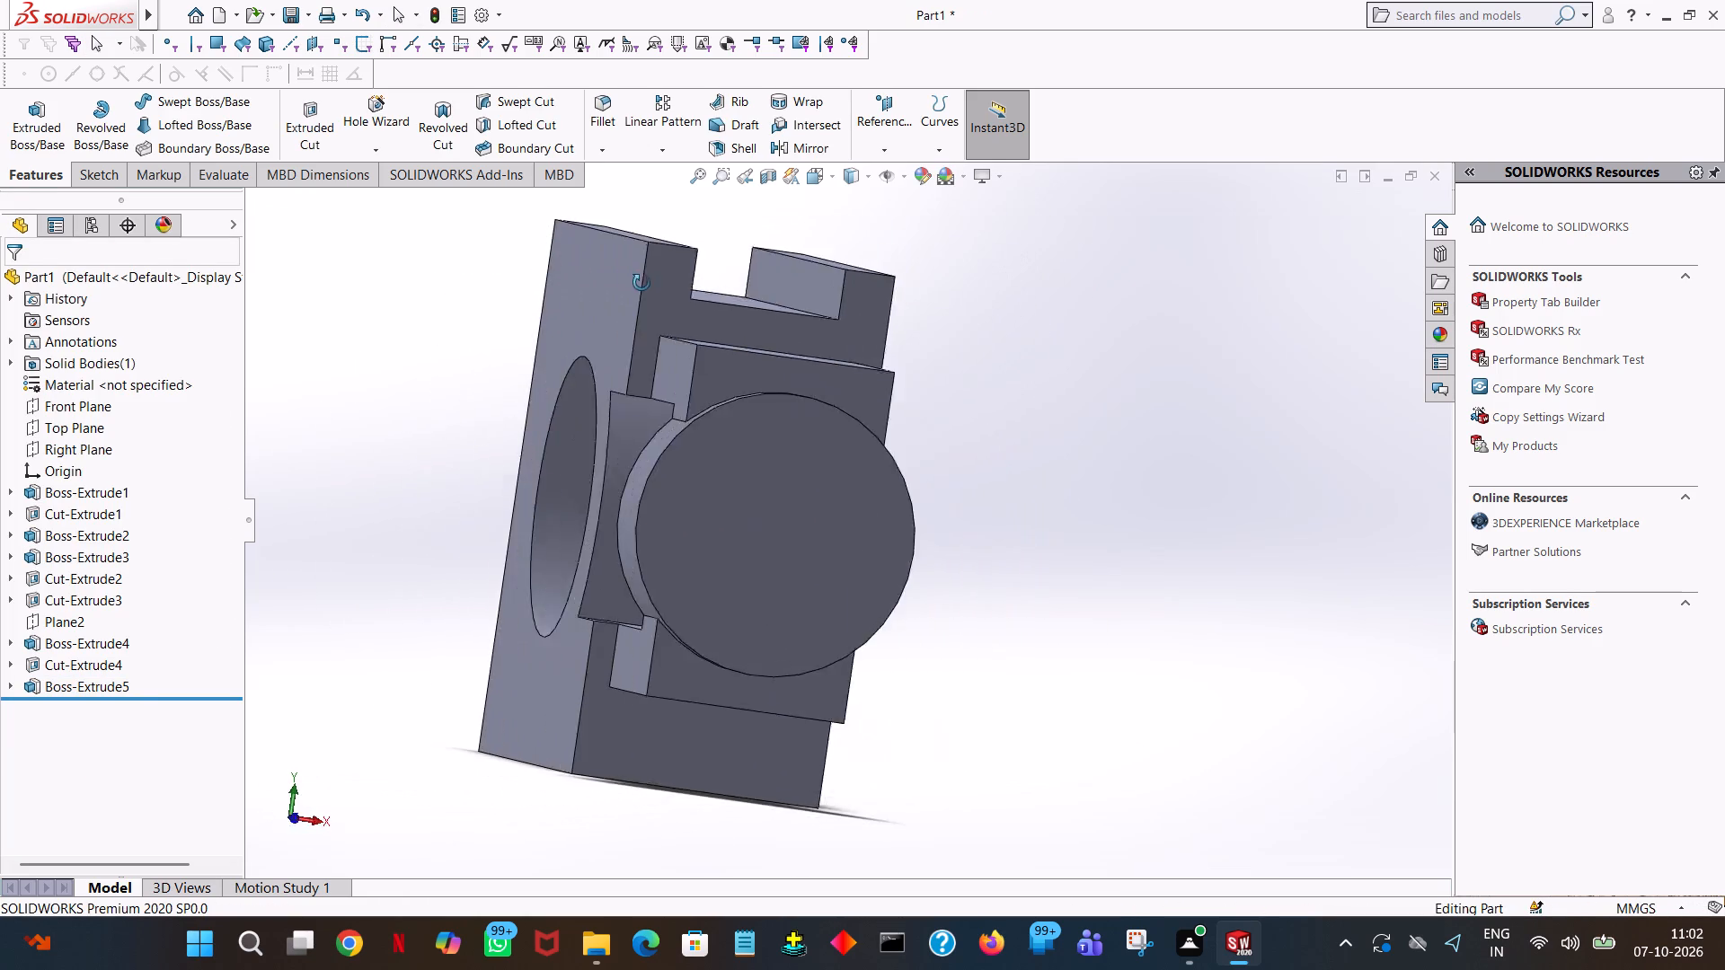
{"action": "middle_click_drag", "start_coordinate": [641, 283], "coordinate": [580, 343]}
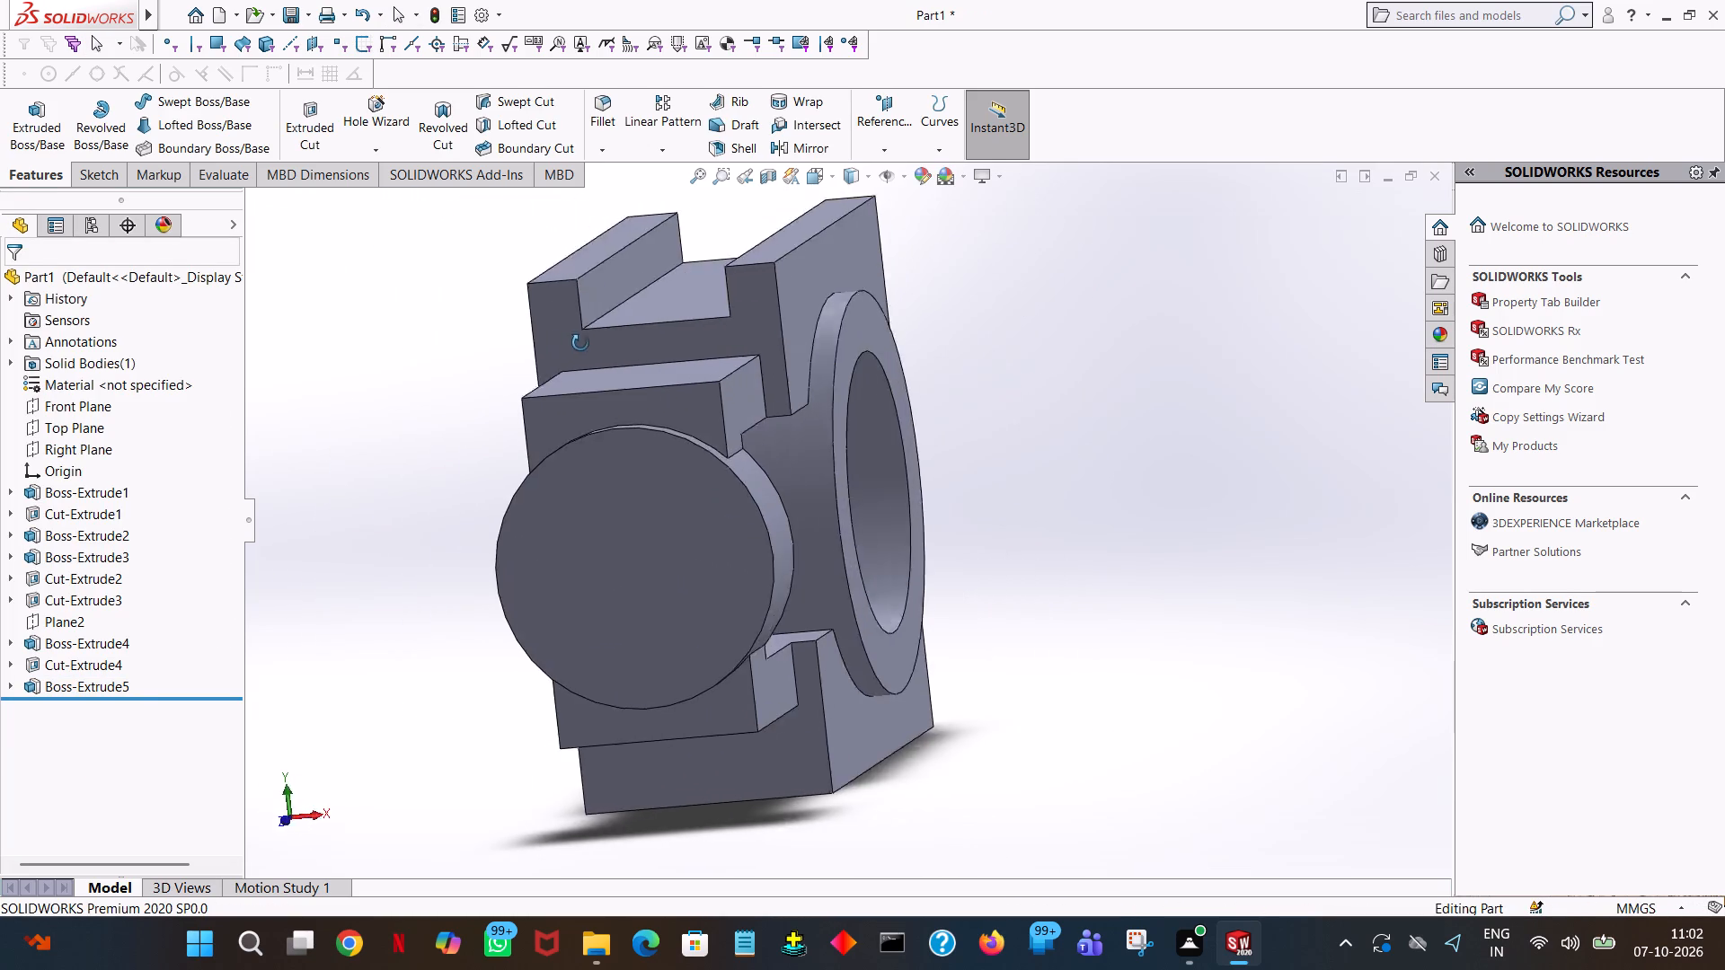
{"action": "middle_click_drag", "start_coordinate": [580, 343], "coordinate": [573, 285]}
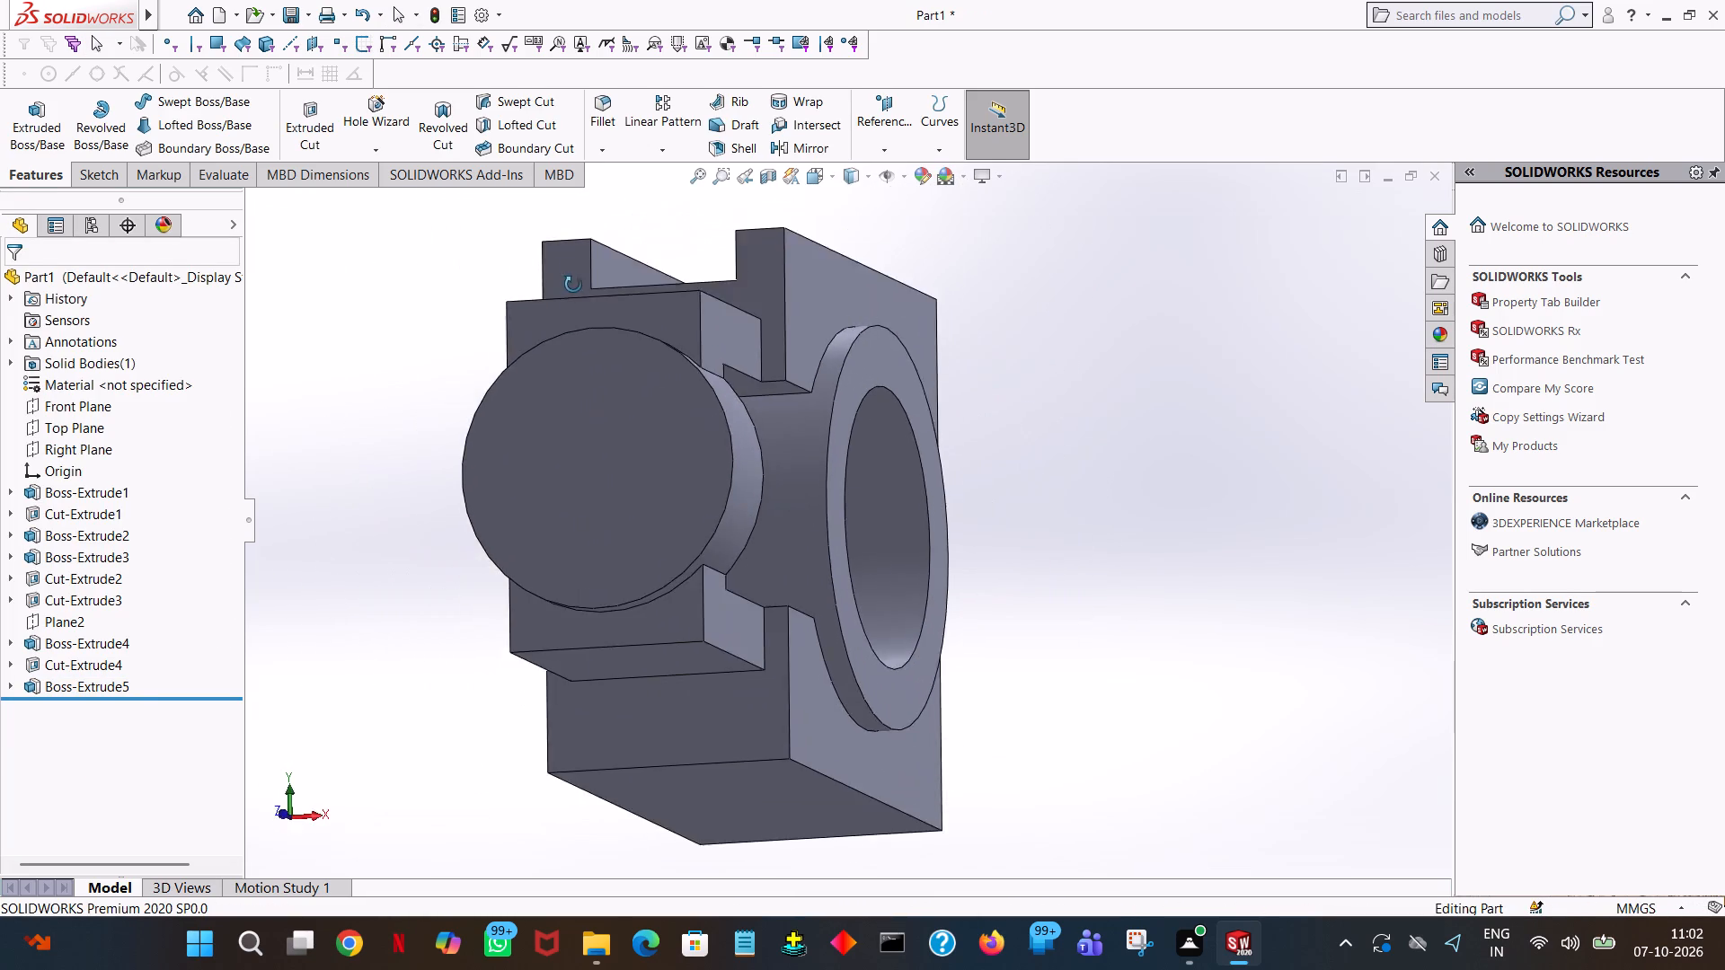
{"action": "middle_click_drag", "start_coordinate": [573, 285], "coordinate": [587, 299]}
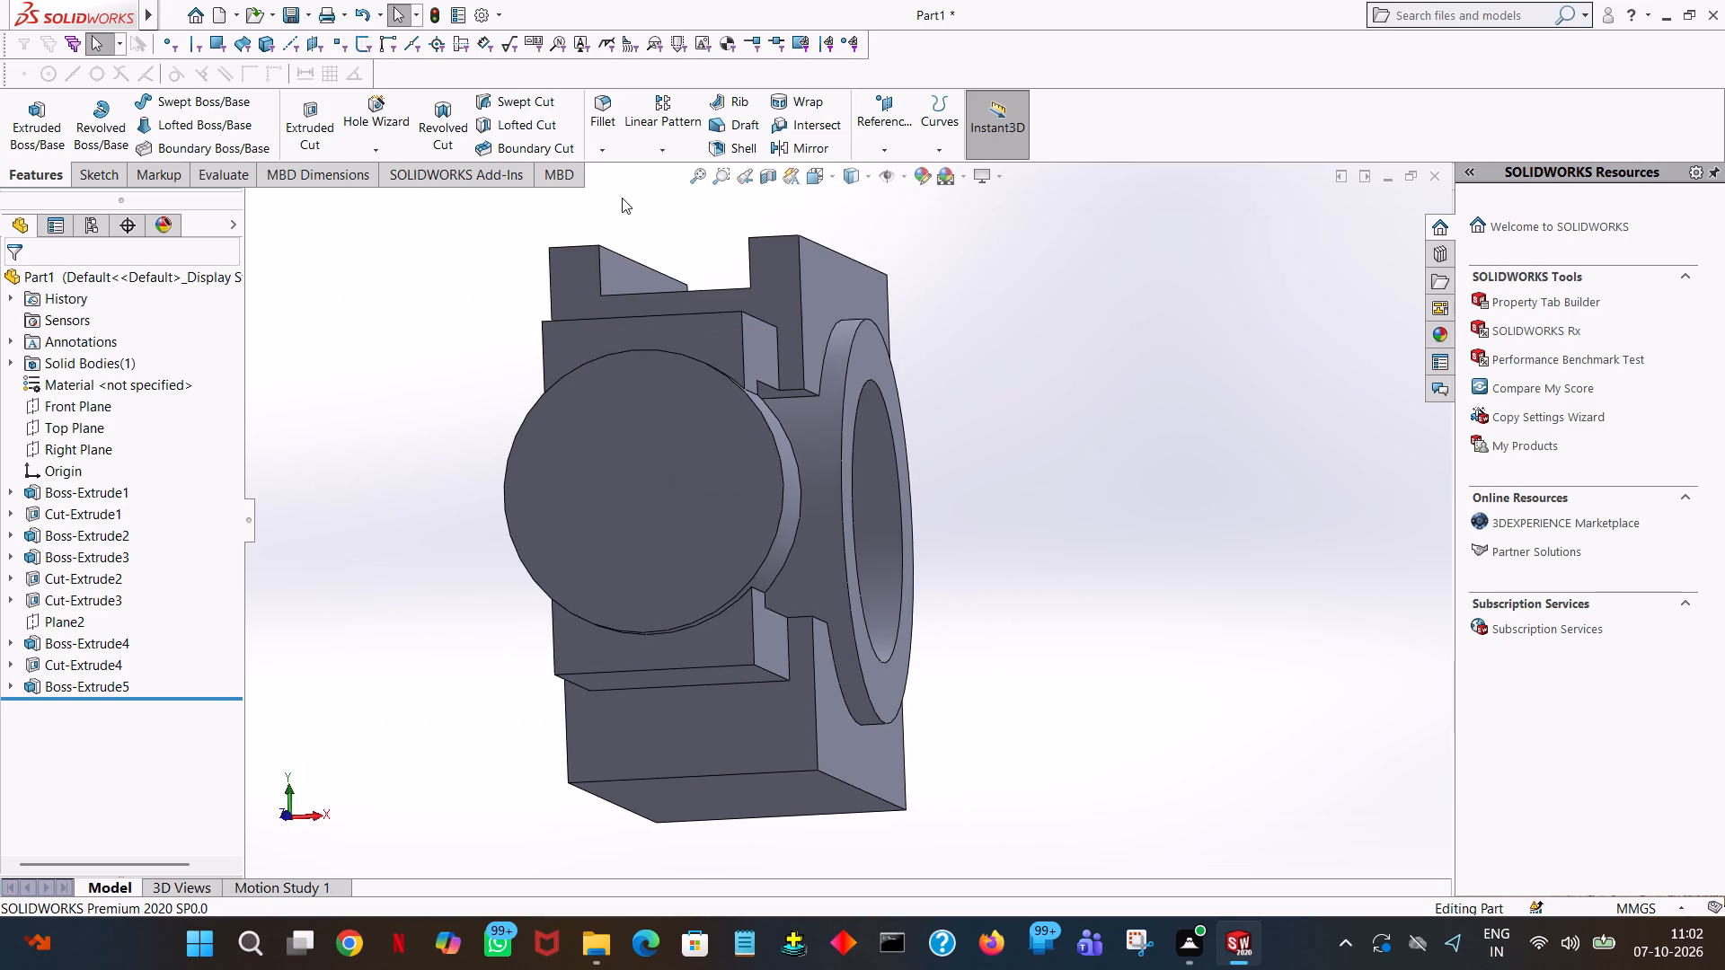
{"action": "left_click", "coordinate": [305, 116]}
{"action": "left_click", "coordinate": [614, 436]}
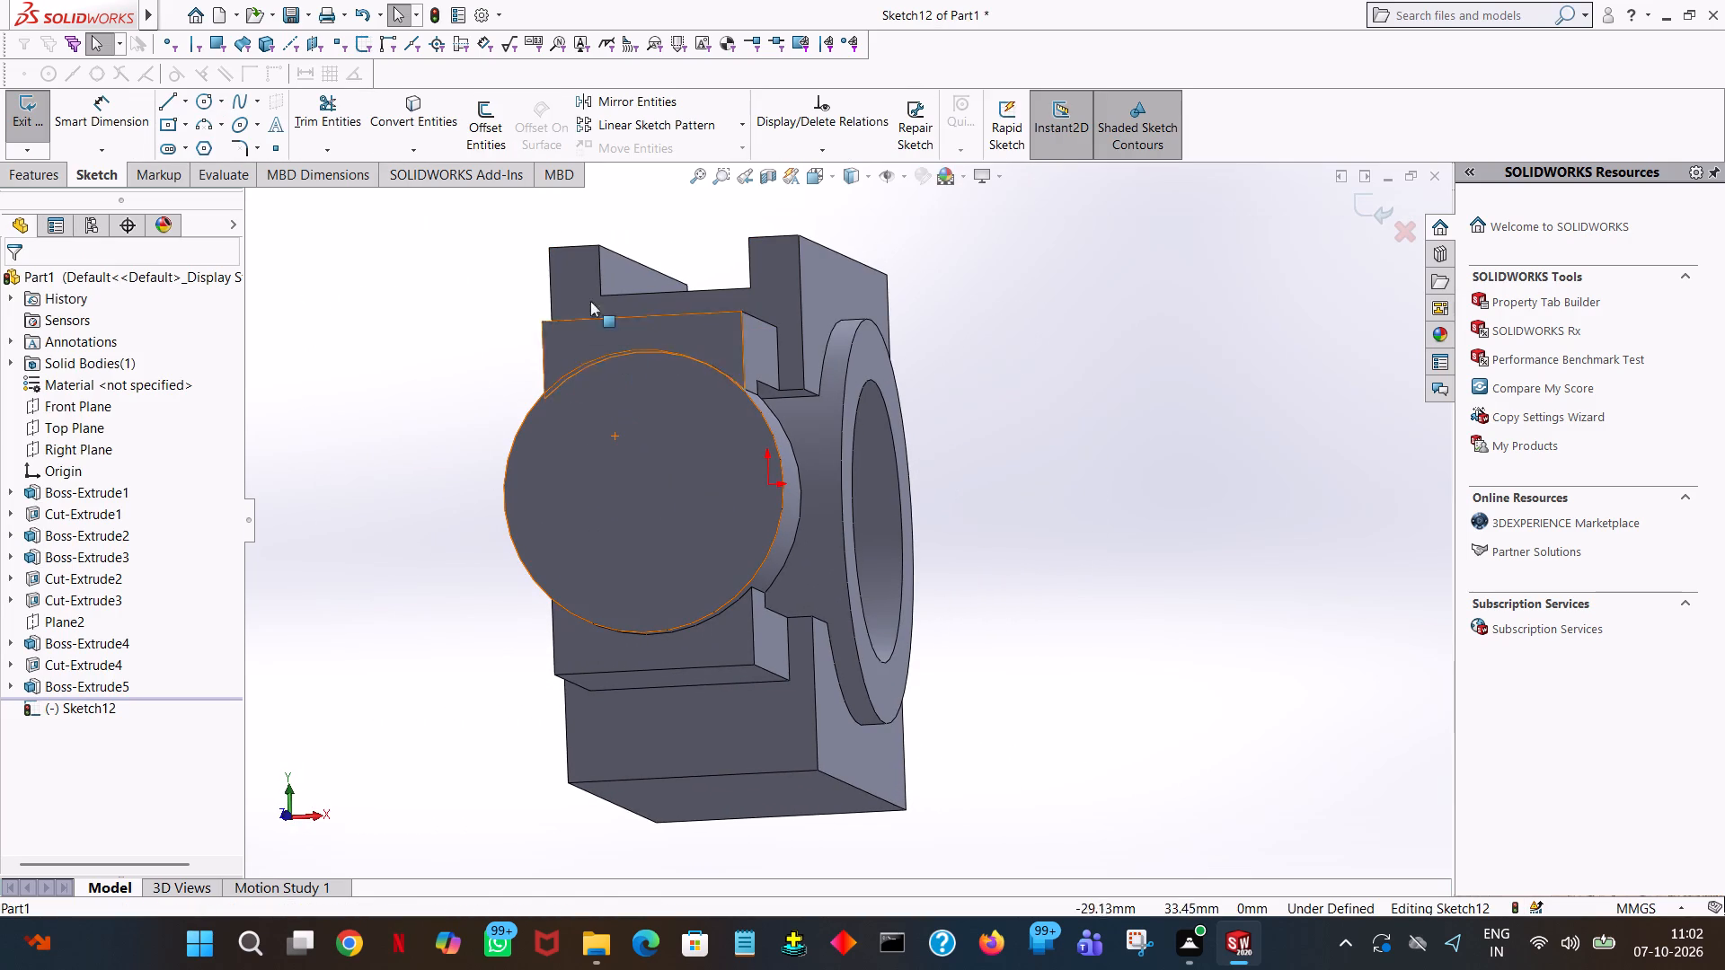
{"action": "left_click", "coordinate": [201, 108]}
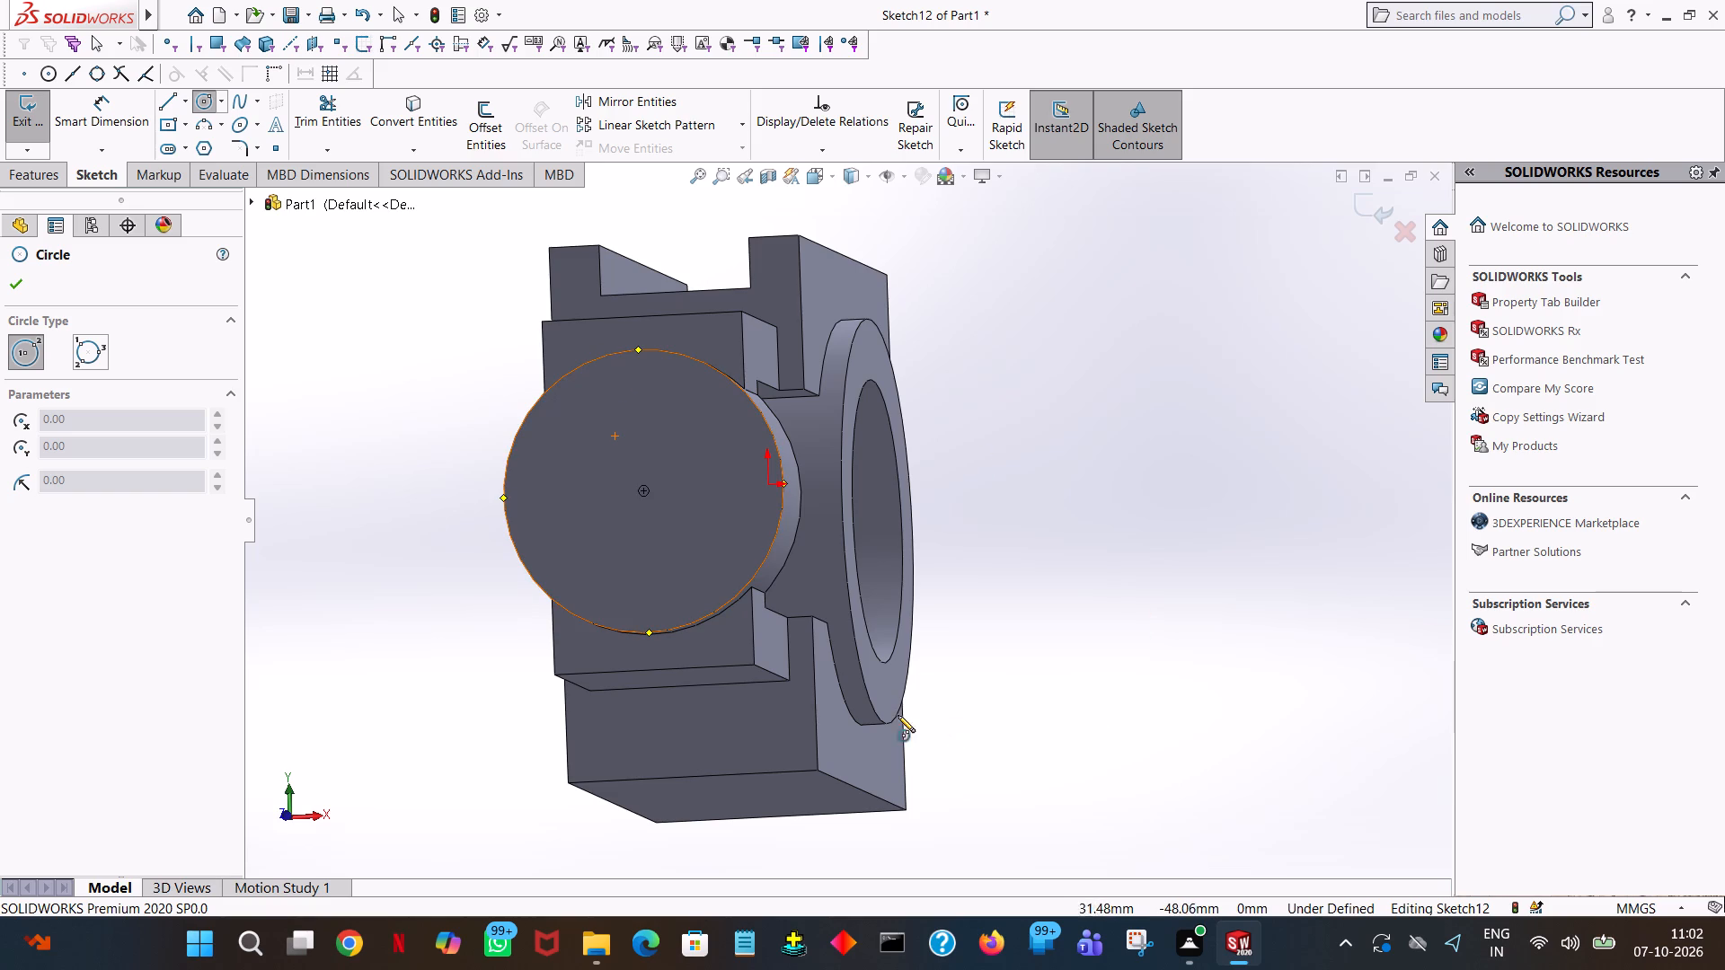
{"action": "left_click", "coordinate": [643, 491]}
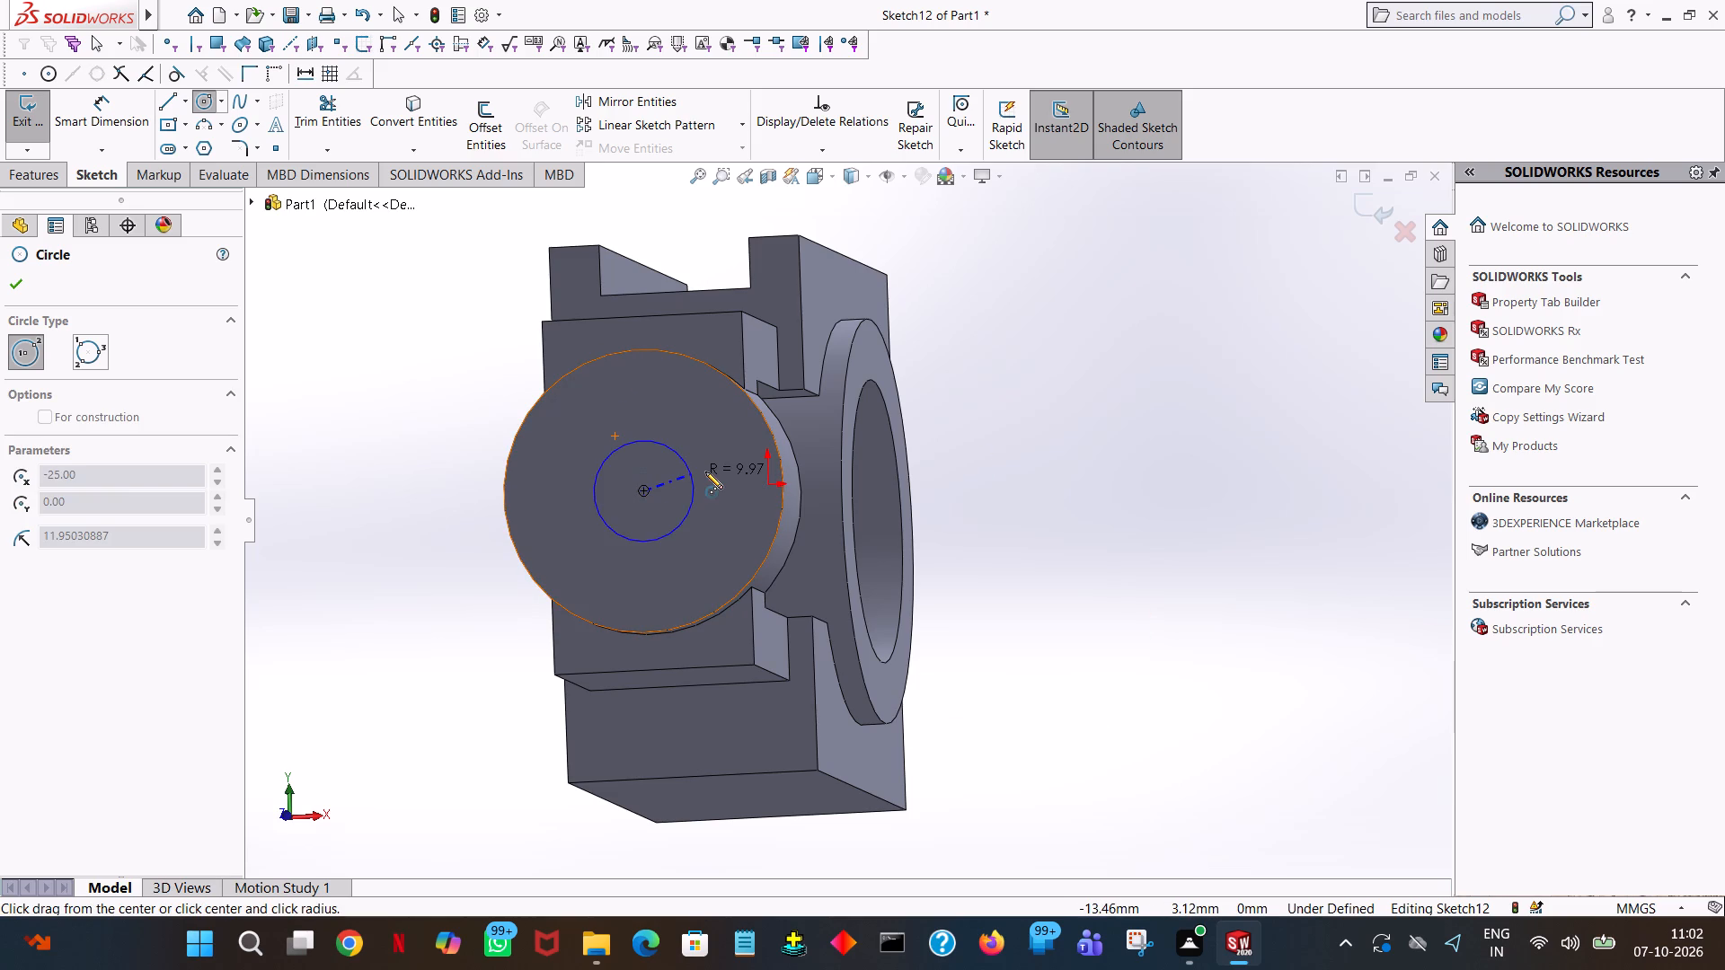
{"action": "left_click", "coordinate": [723, 467]}
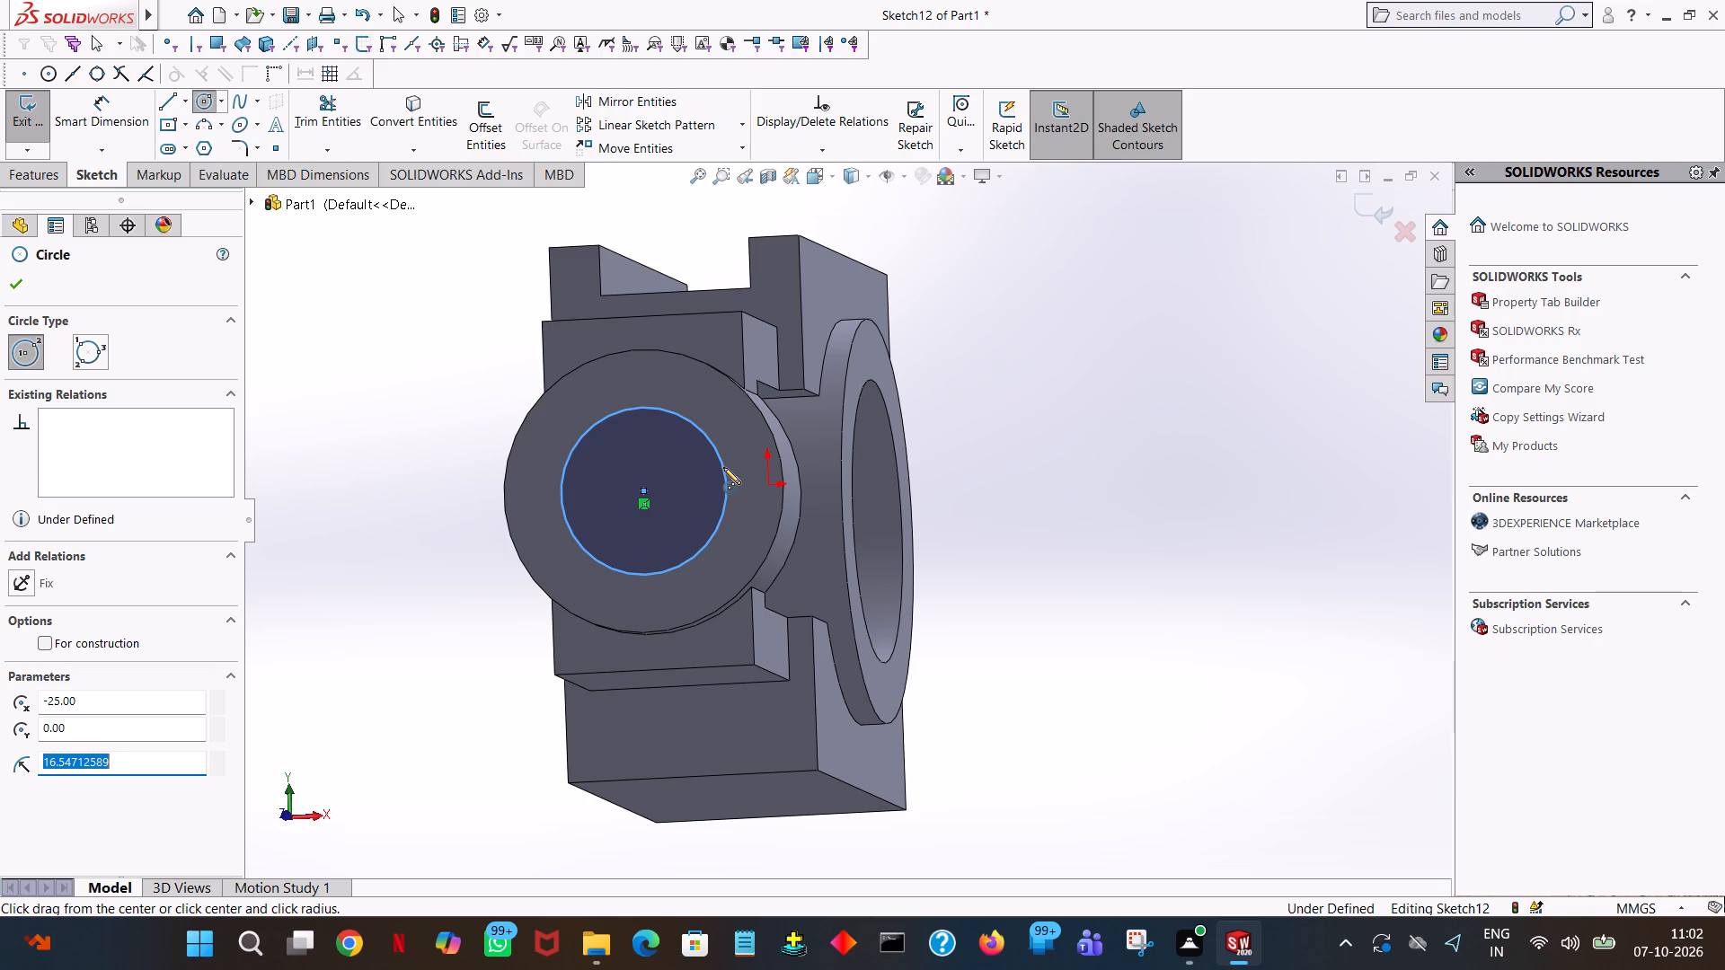
{"action": "key", "text": "2"}
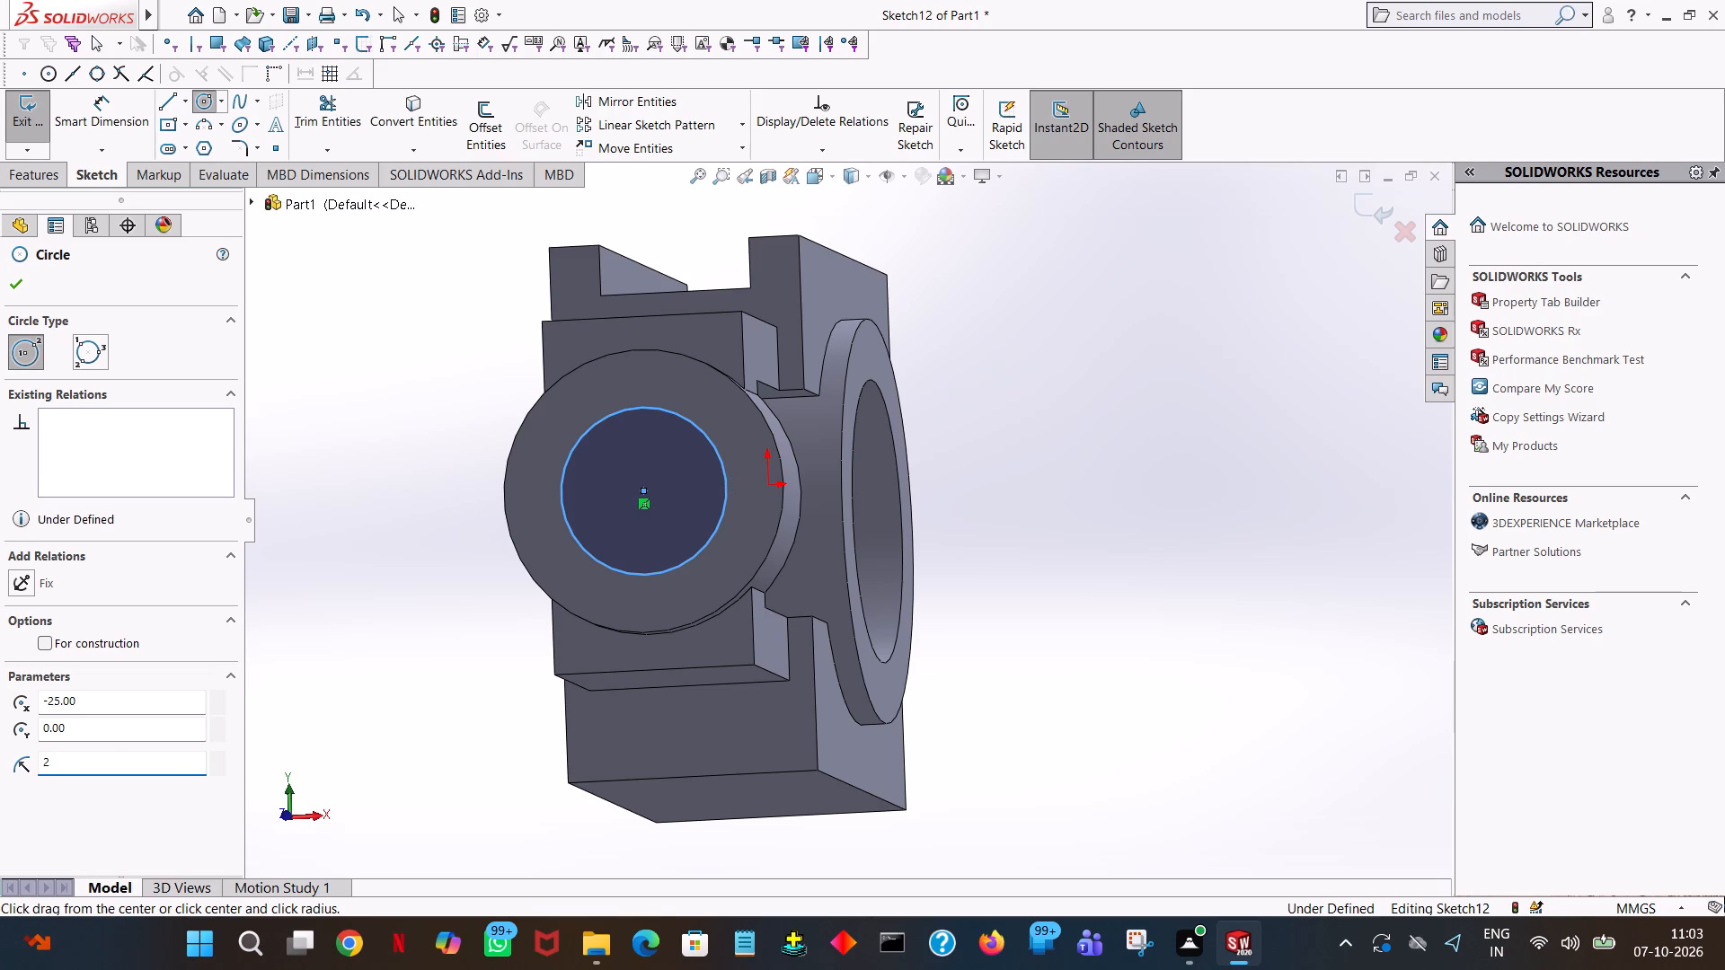
{"action": "key", "text": "8"}
{"action": "key", "text": "slash"}
{"action": "key", "text": "2"}
{"action": "key", "text": "Return"}
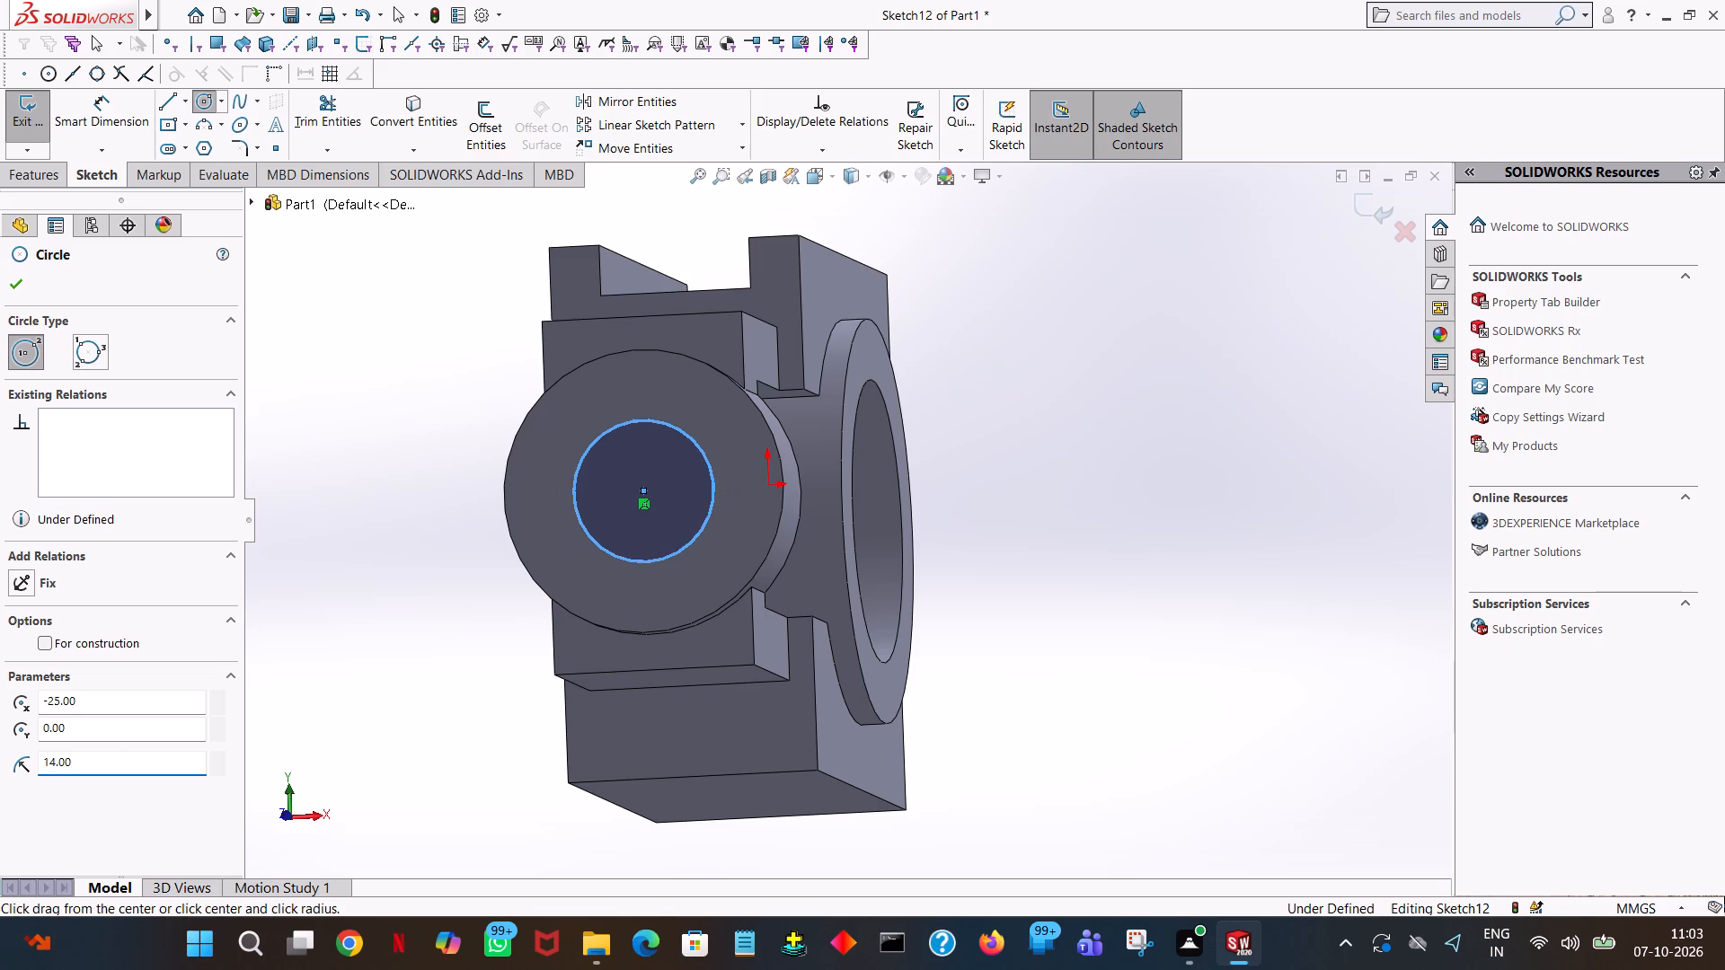
{"action": "left_click", "coordinate": [16, 281]}
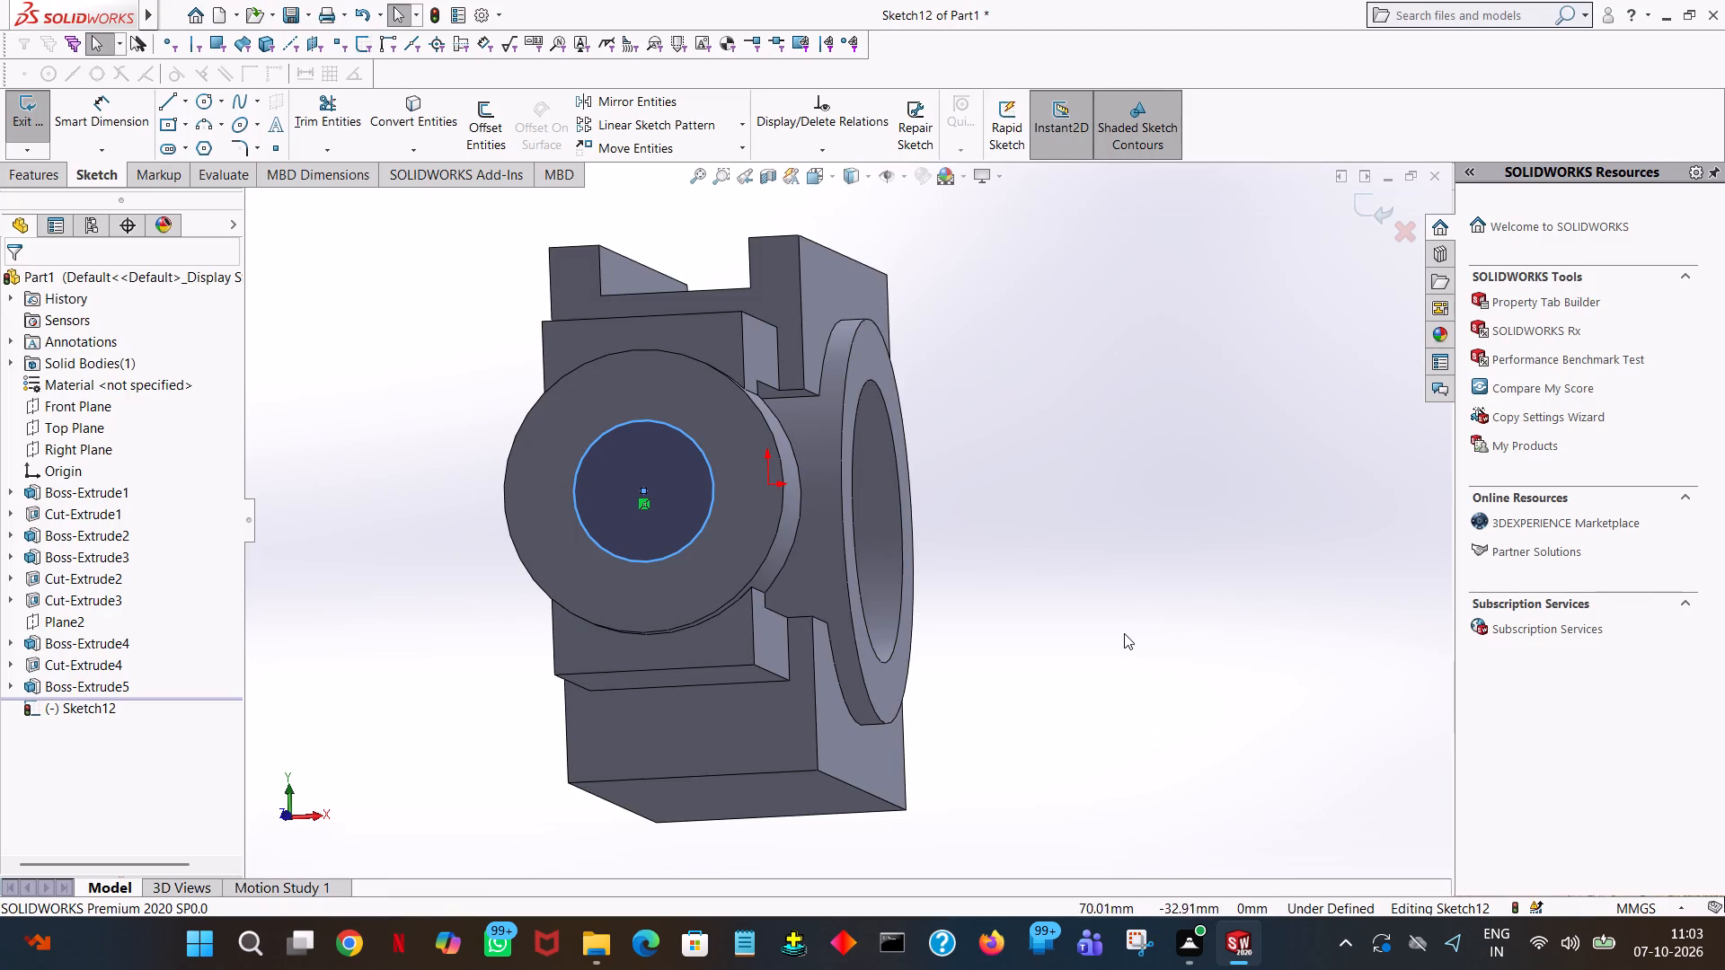
From the top point of the 14 mm radius circle, draw a 4 mm horizontal line and a 3 mm line vertically upward from its end.
{"action": "middle_click_drag", "start_coordinate": [1124, 633], "coordinate": [1141, 665]}
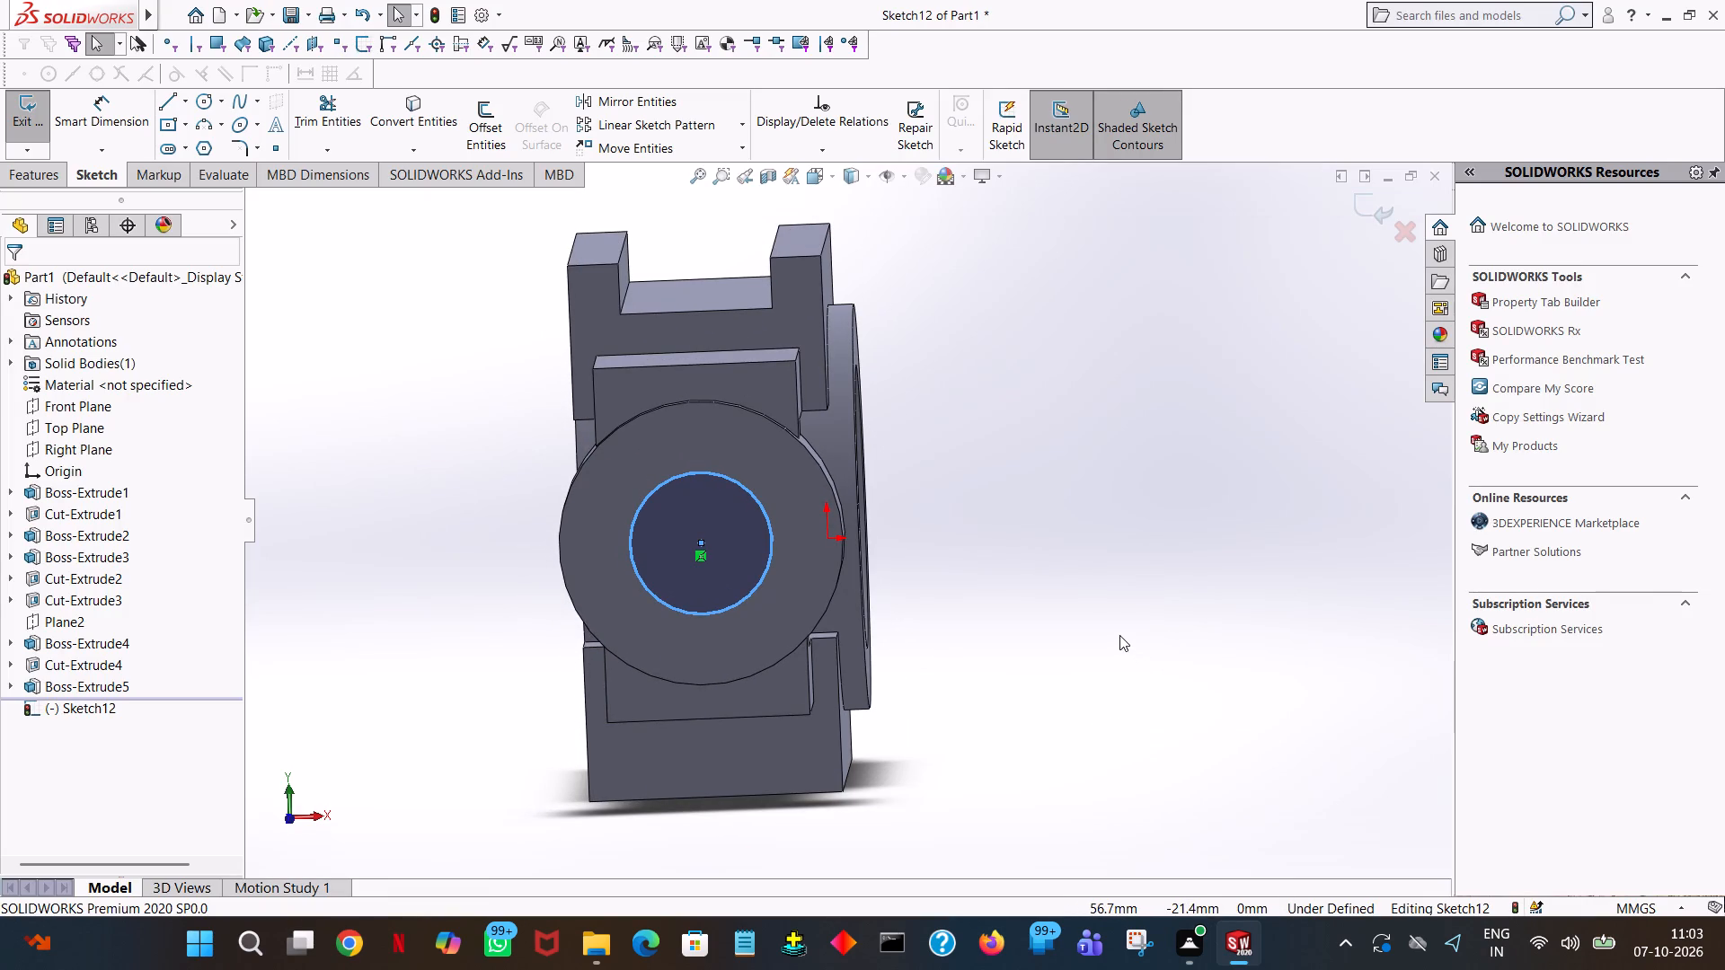
{"action": "key", "text": "space"}
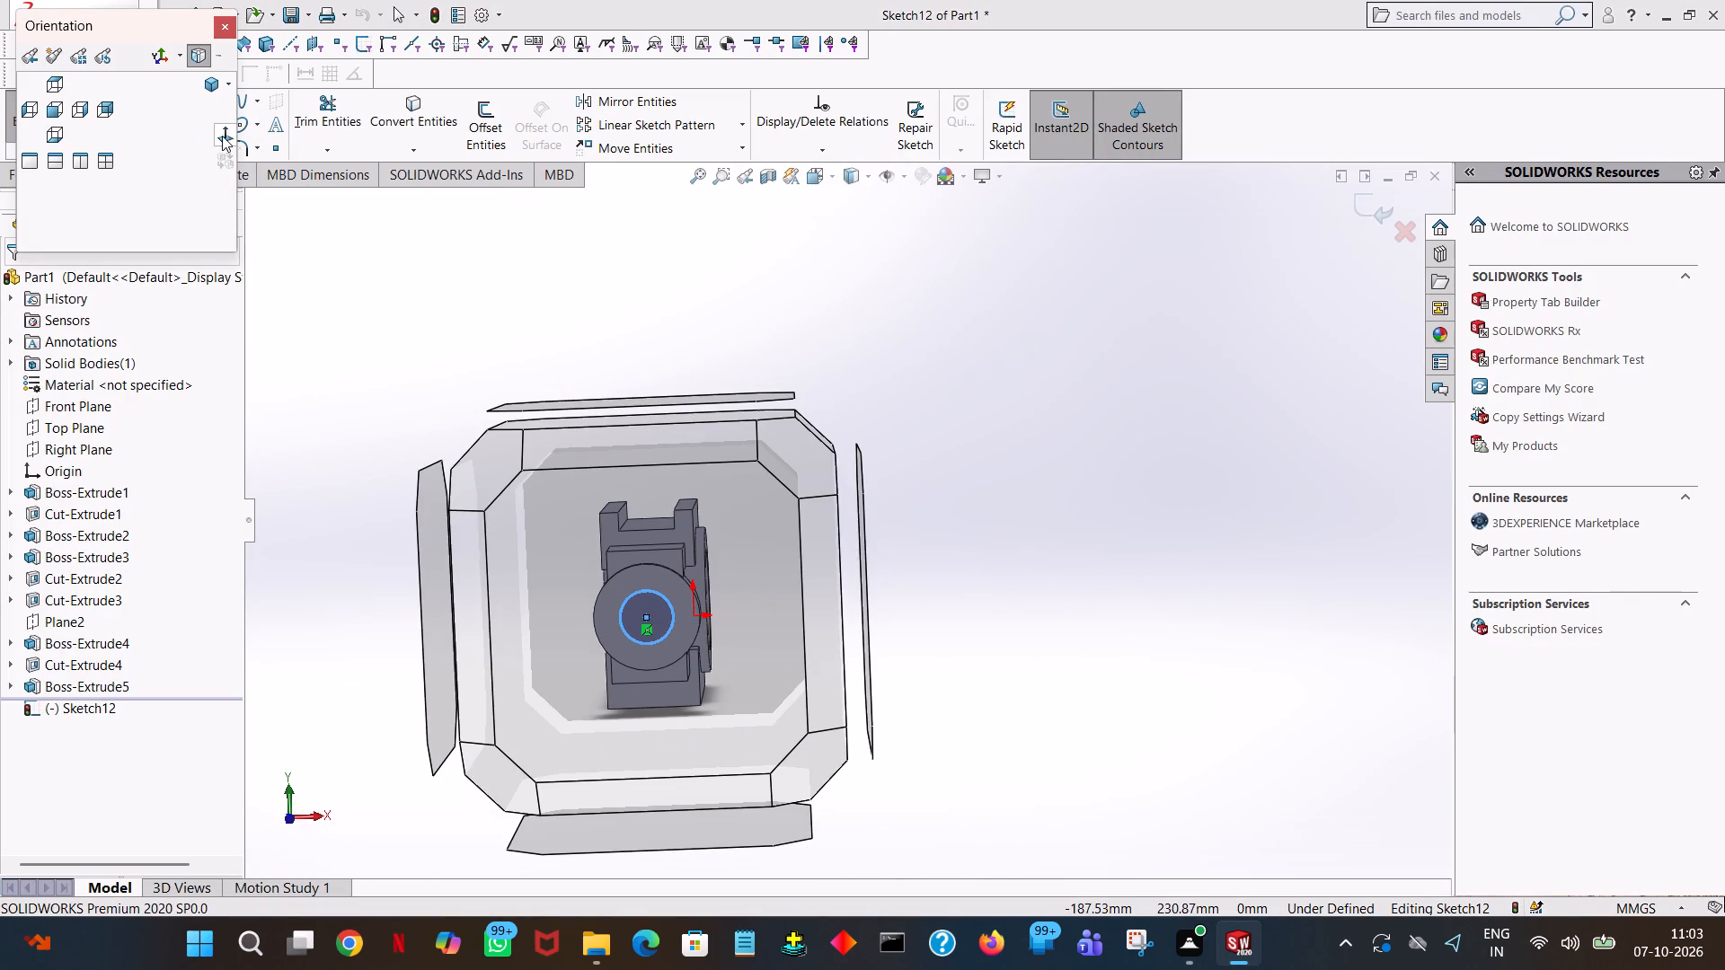
{"action": "left_click", "coordinate": [224, 136]}
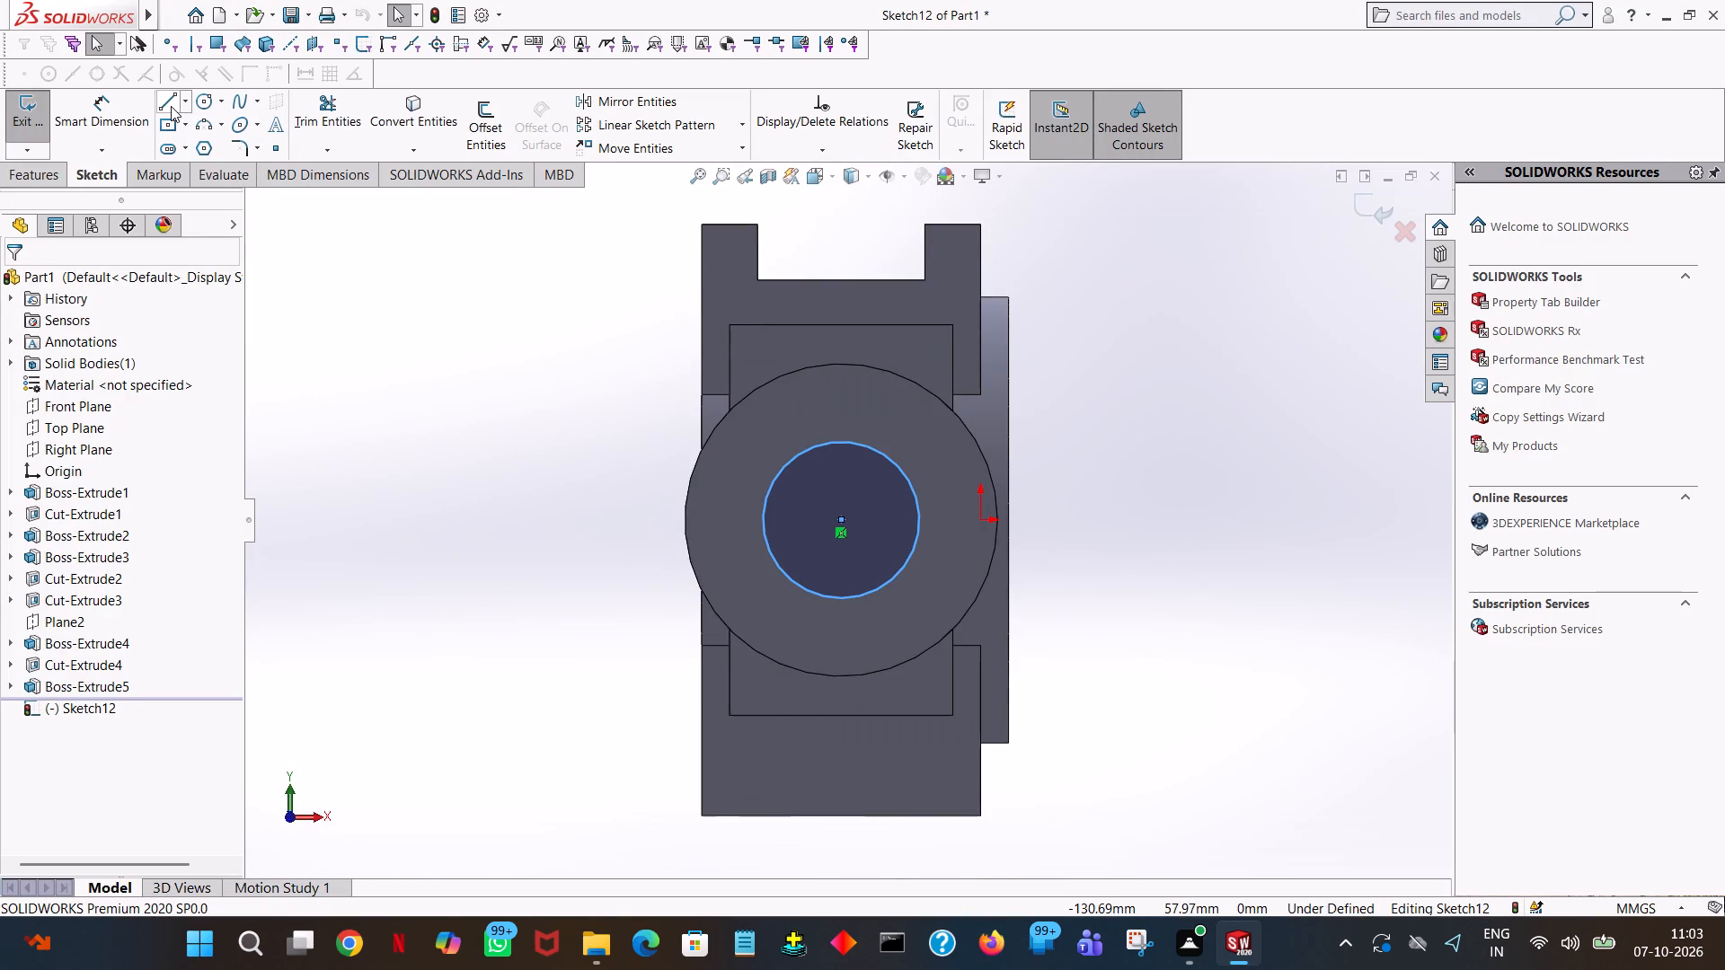
{"action": "left_click", "coordinate": [171, 105]}
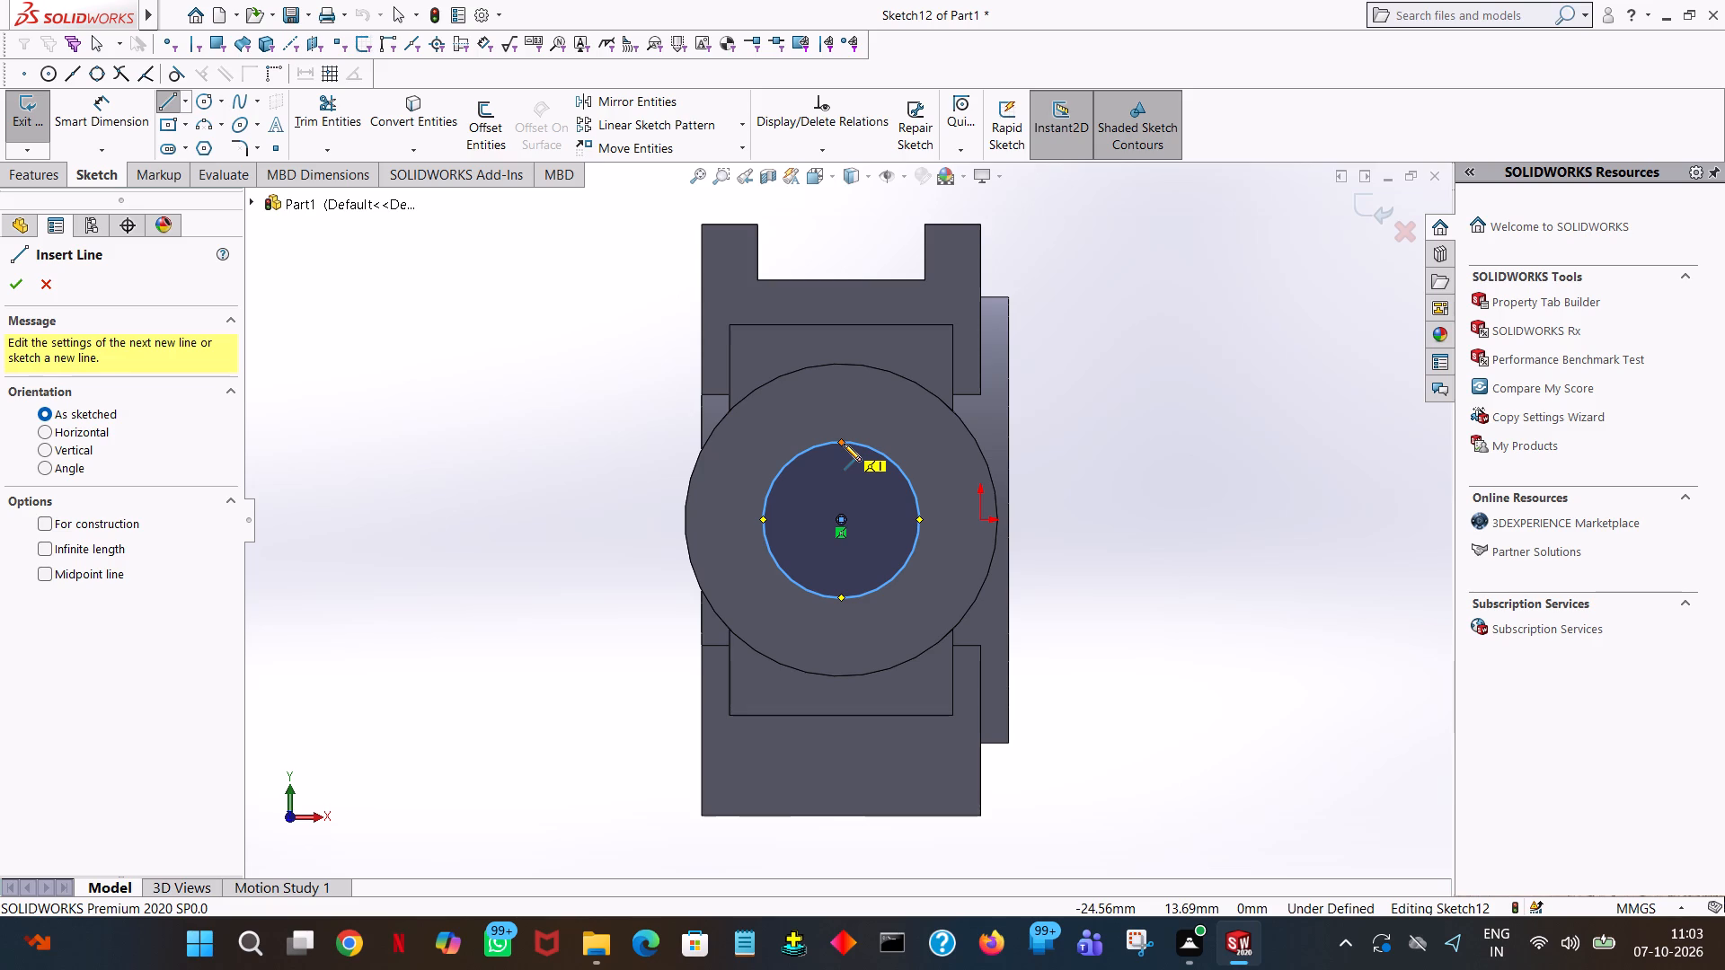
{"action": "left_click", "coordinate": [844, 444]}
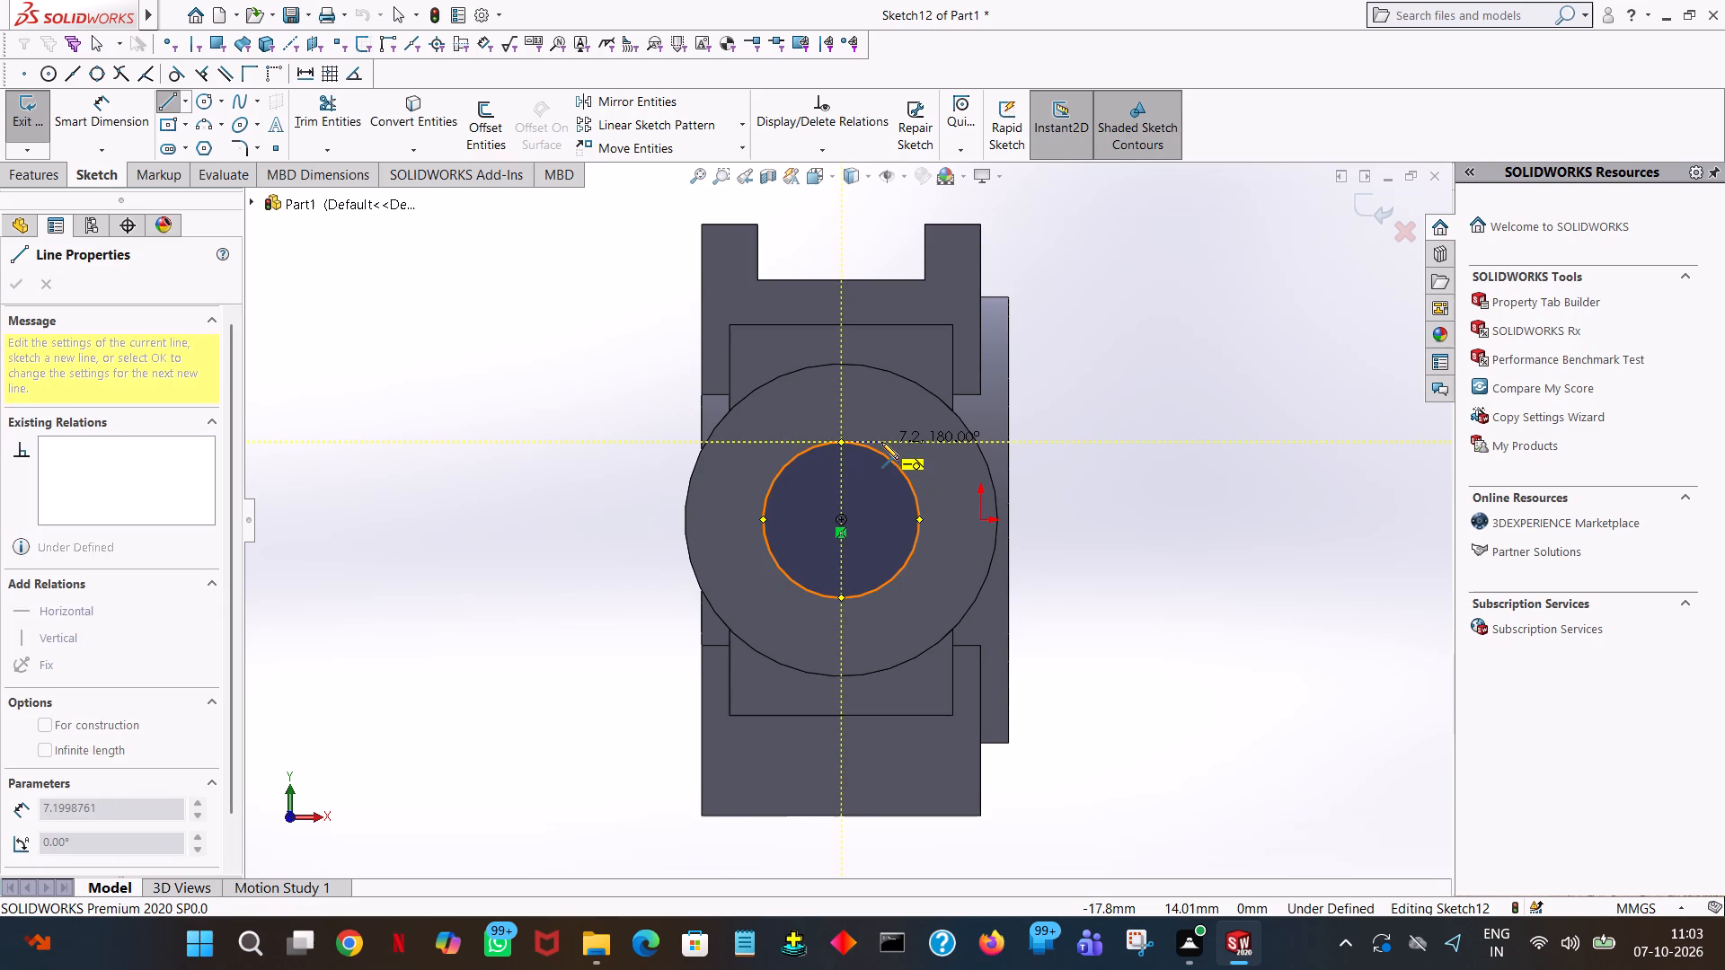
{"action": "left_click", "coordinate": [881, 442]}
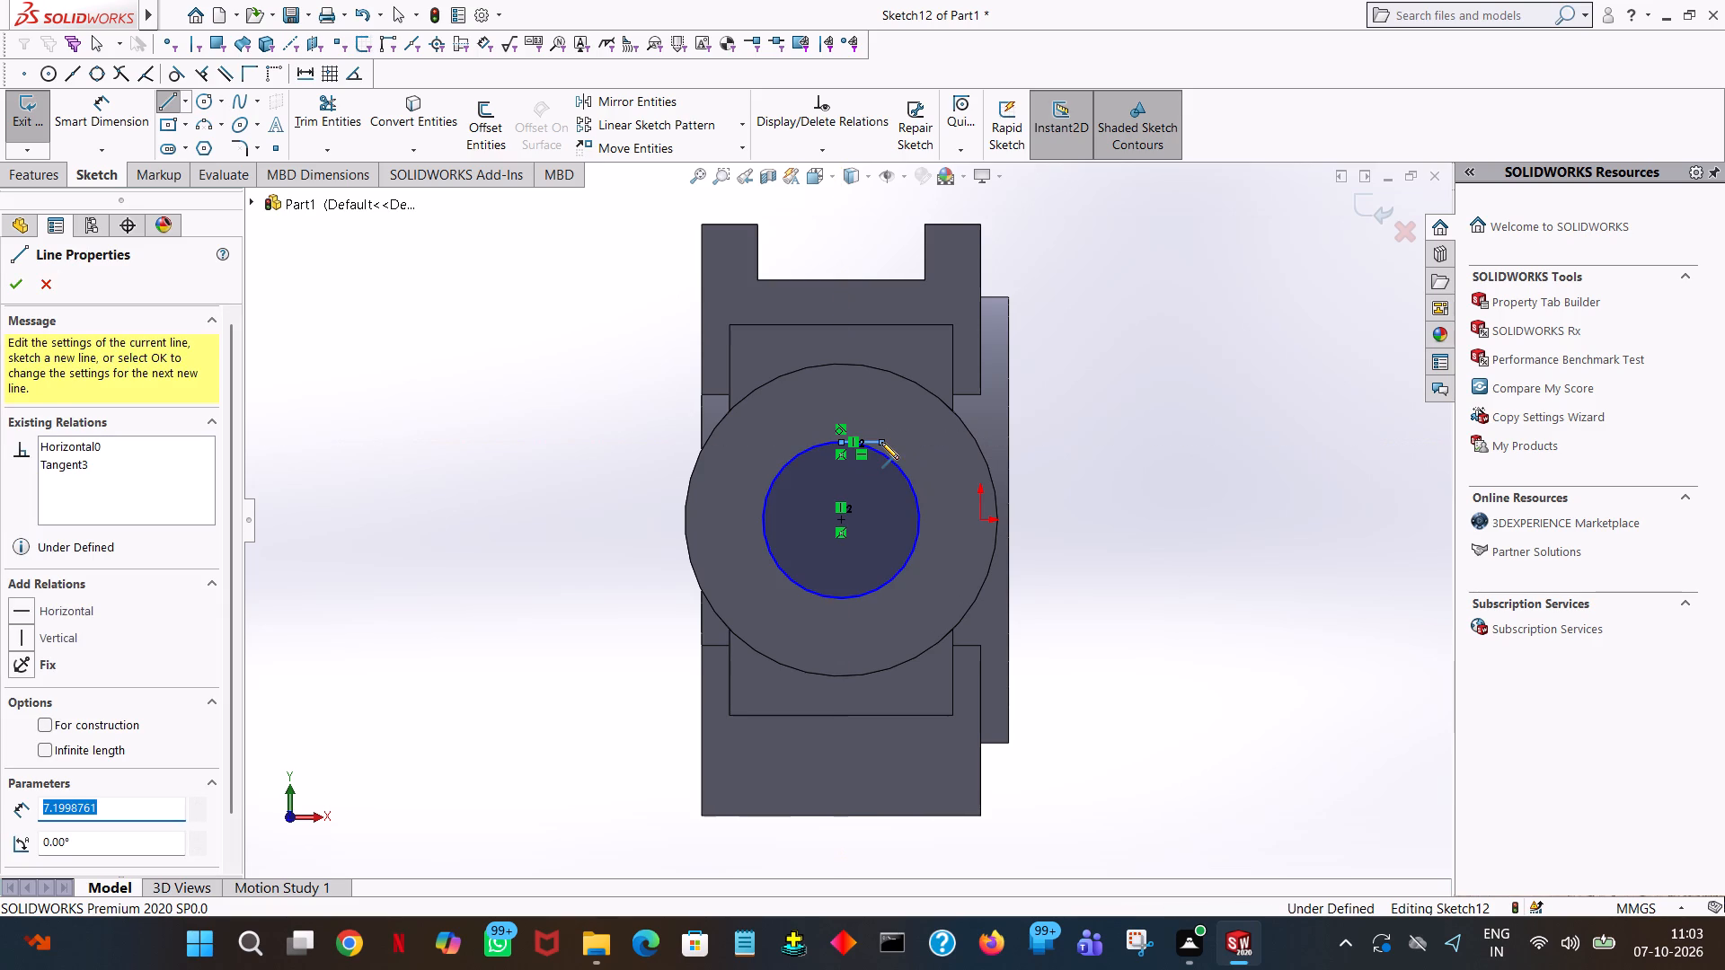
{"action": "key", "text": "4"}
{"action": "key", "text": "Return"}
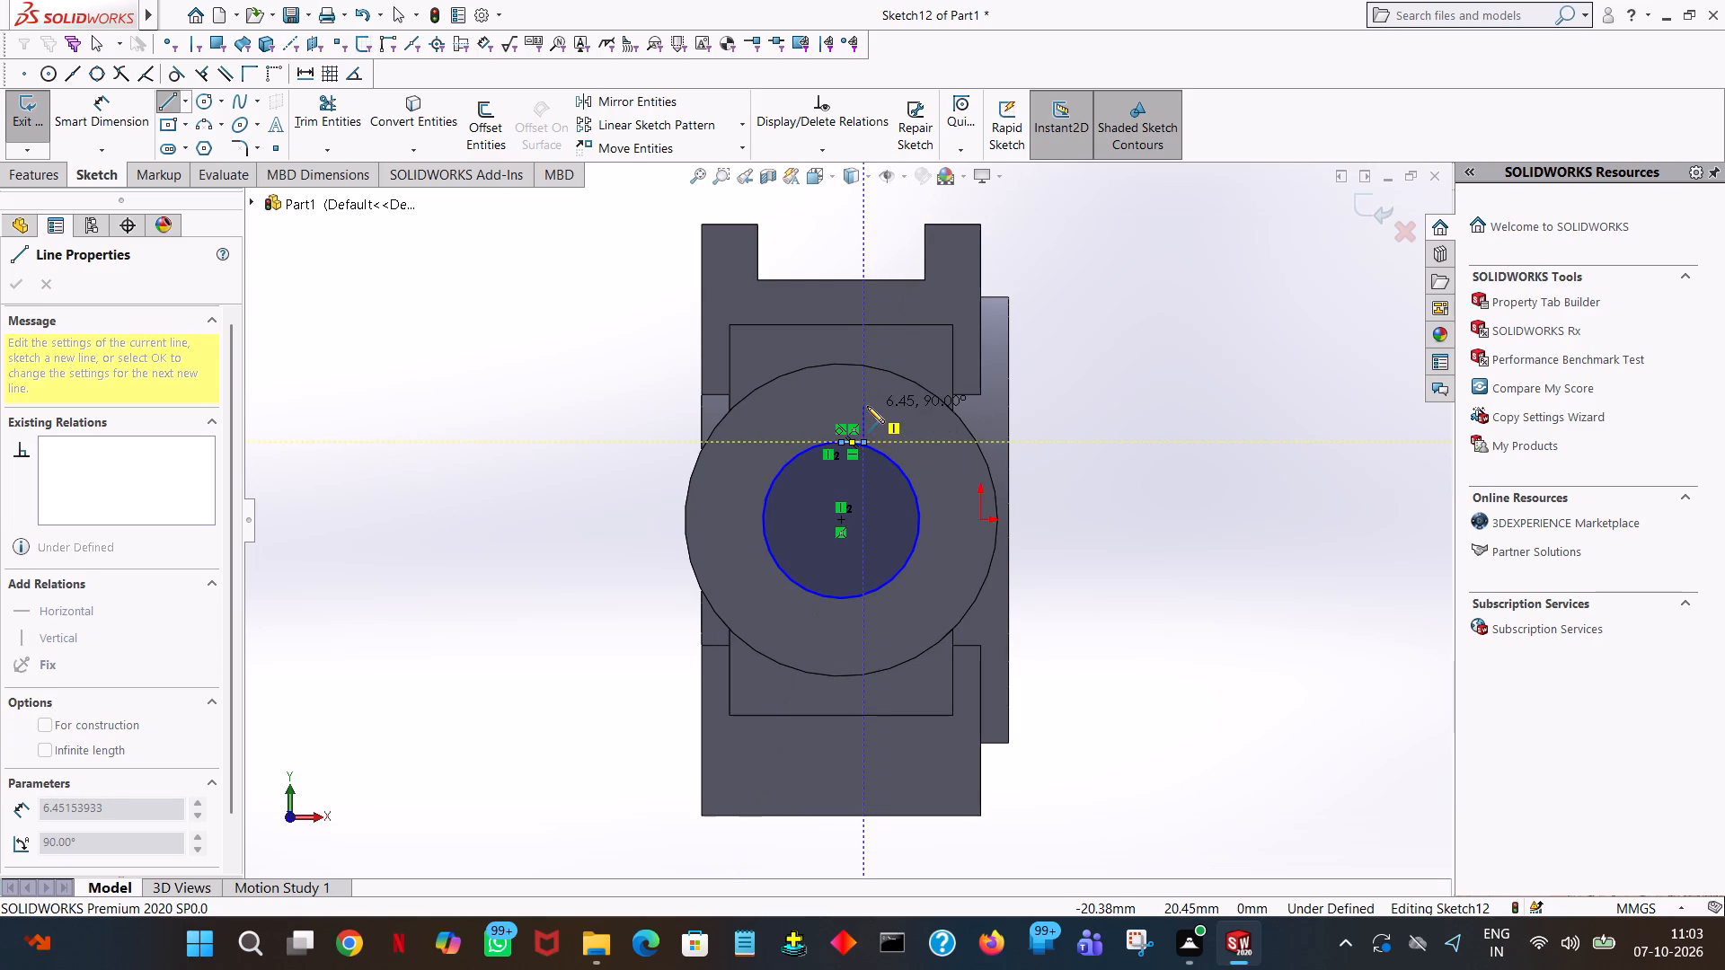
{"action": "left_click", "coordinate": [867, 406]}
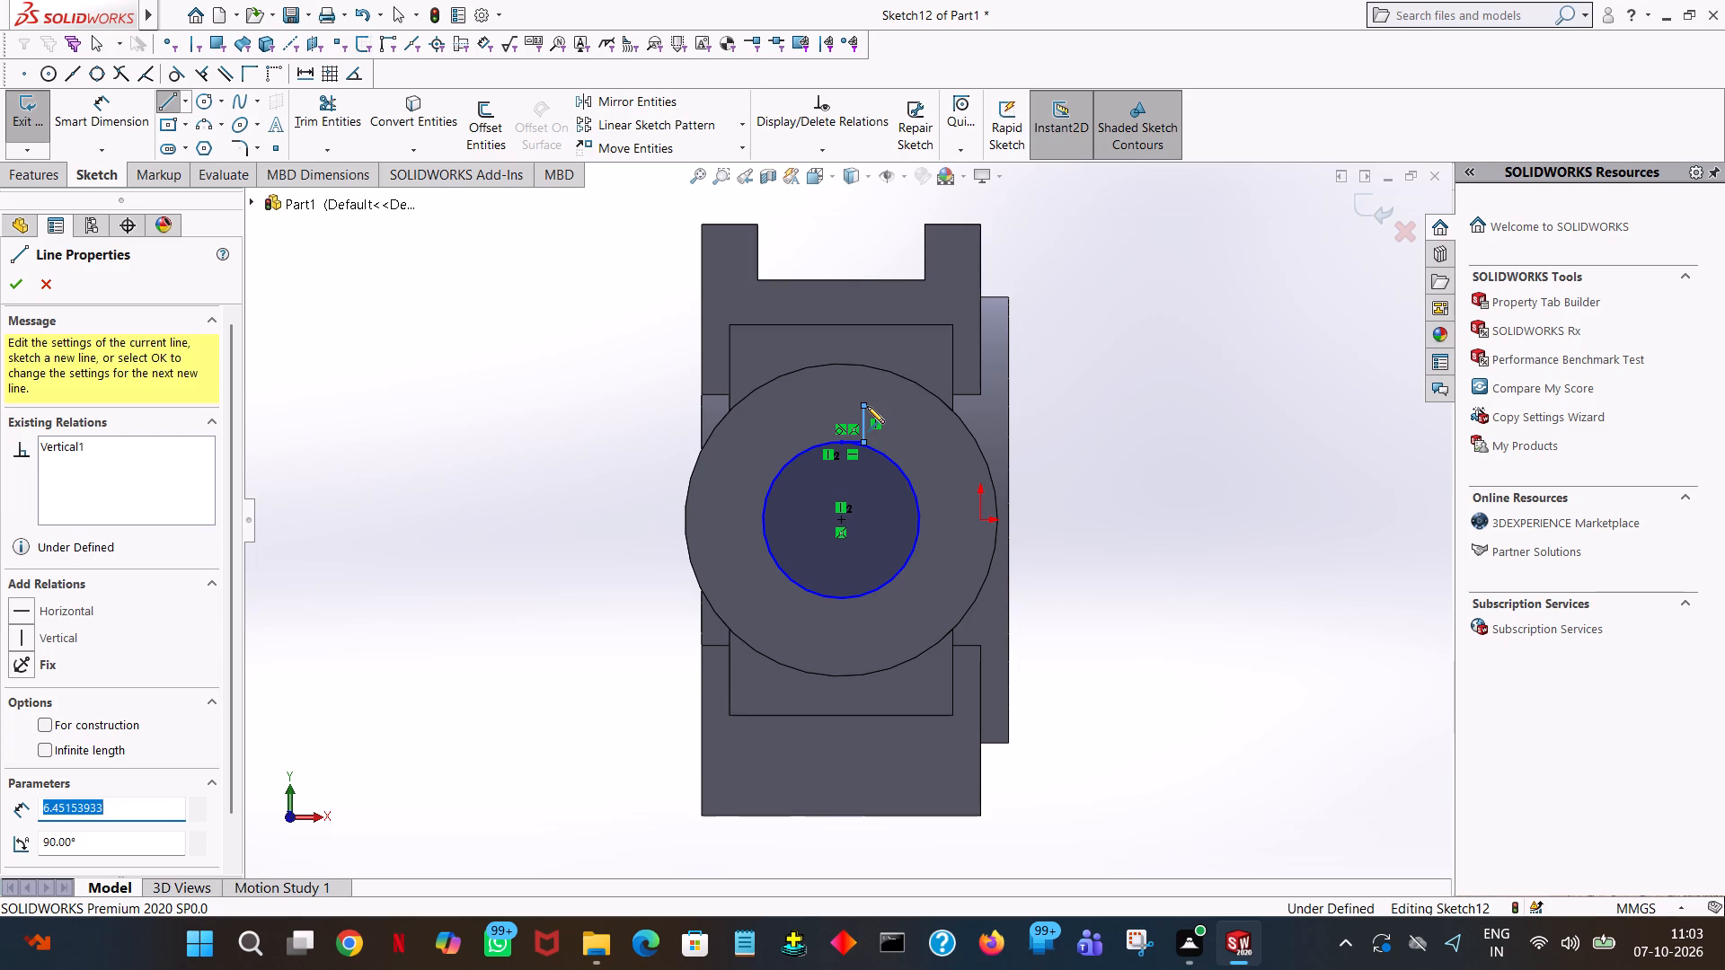
{"action": "key", "text": "3"}
{"action": "key", "text": "Return"}
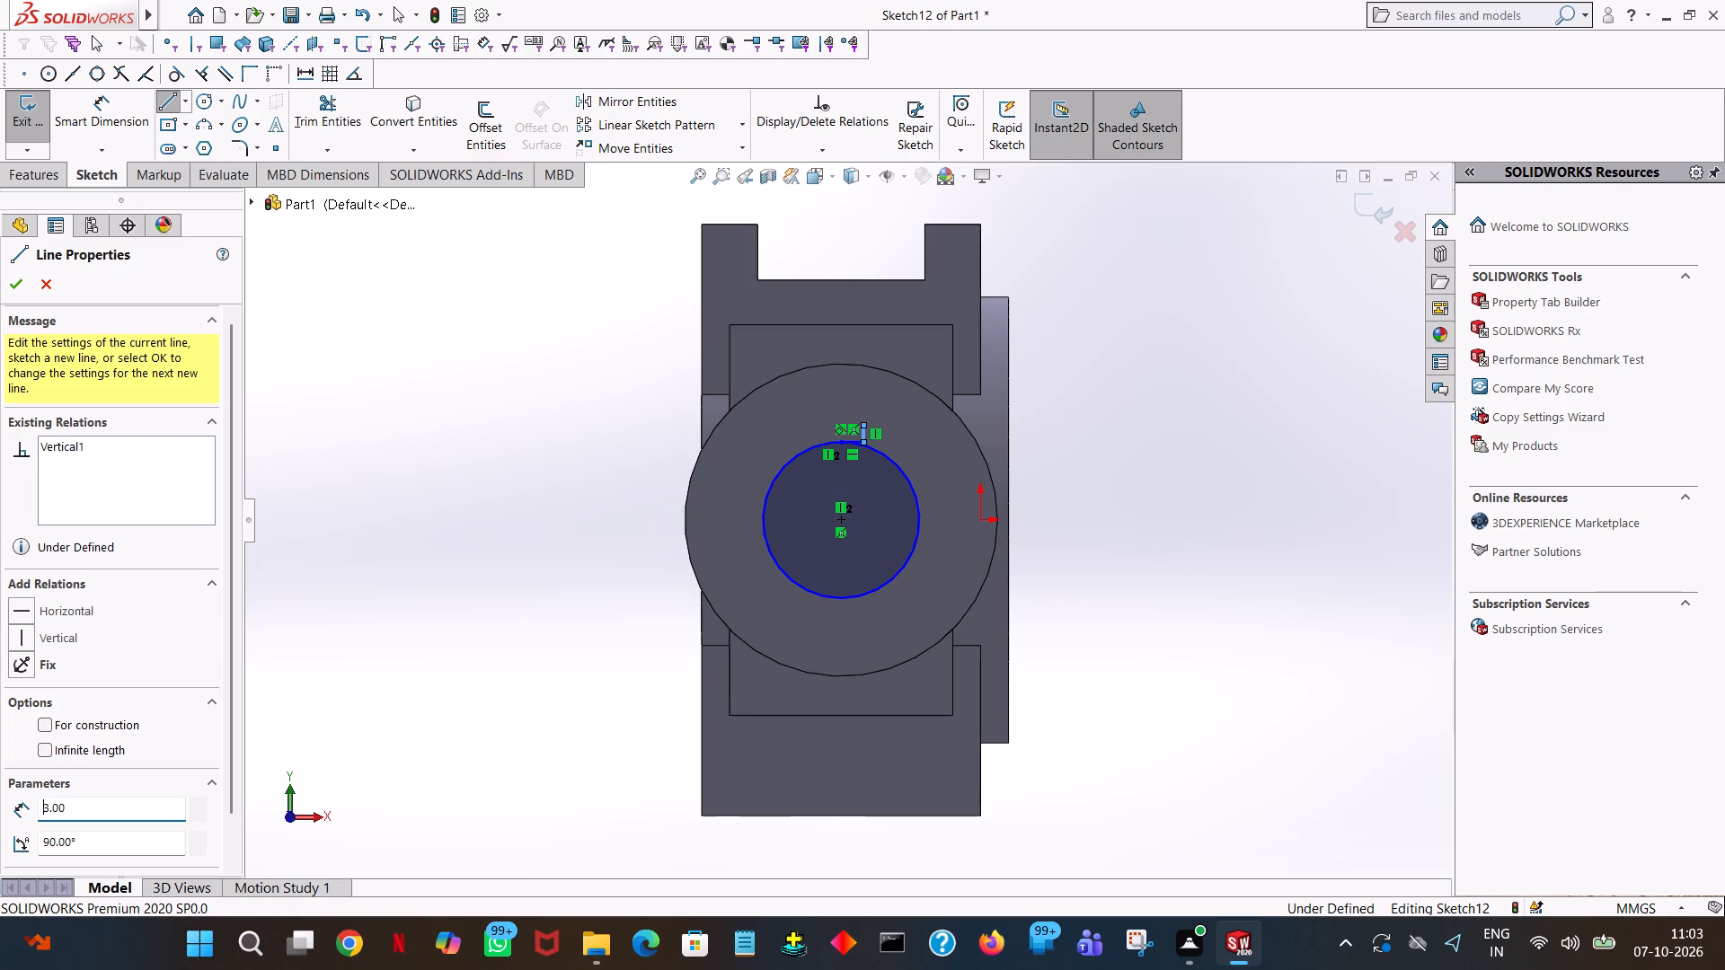
Draw the keyway's horizontal top line at 8 mm long and close its open side with a vertical line down to the circle.
{"action": "left_click", "coordinate": [819, 424]}
{"action": "right_click", "coordinate": [818, 426]}
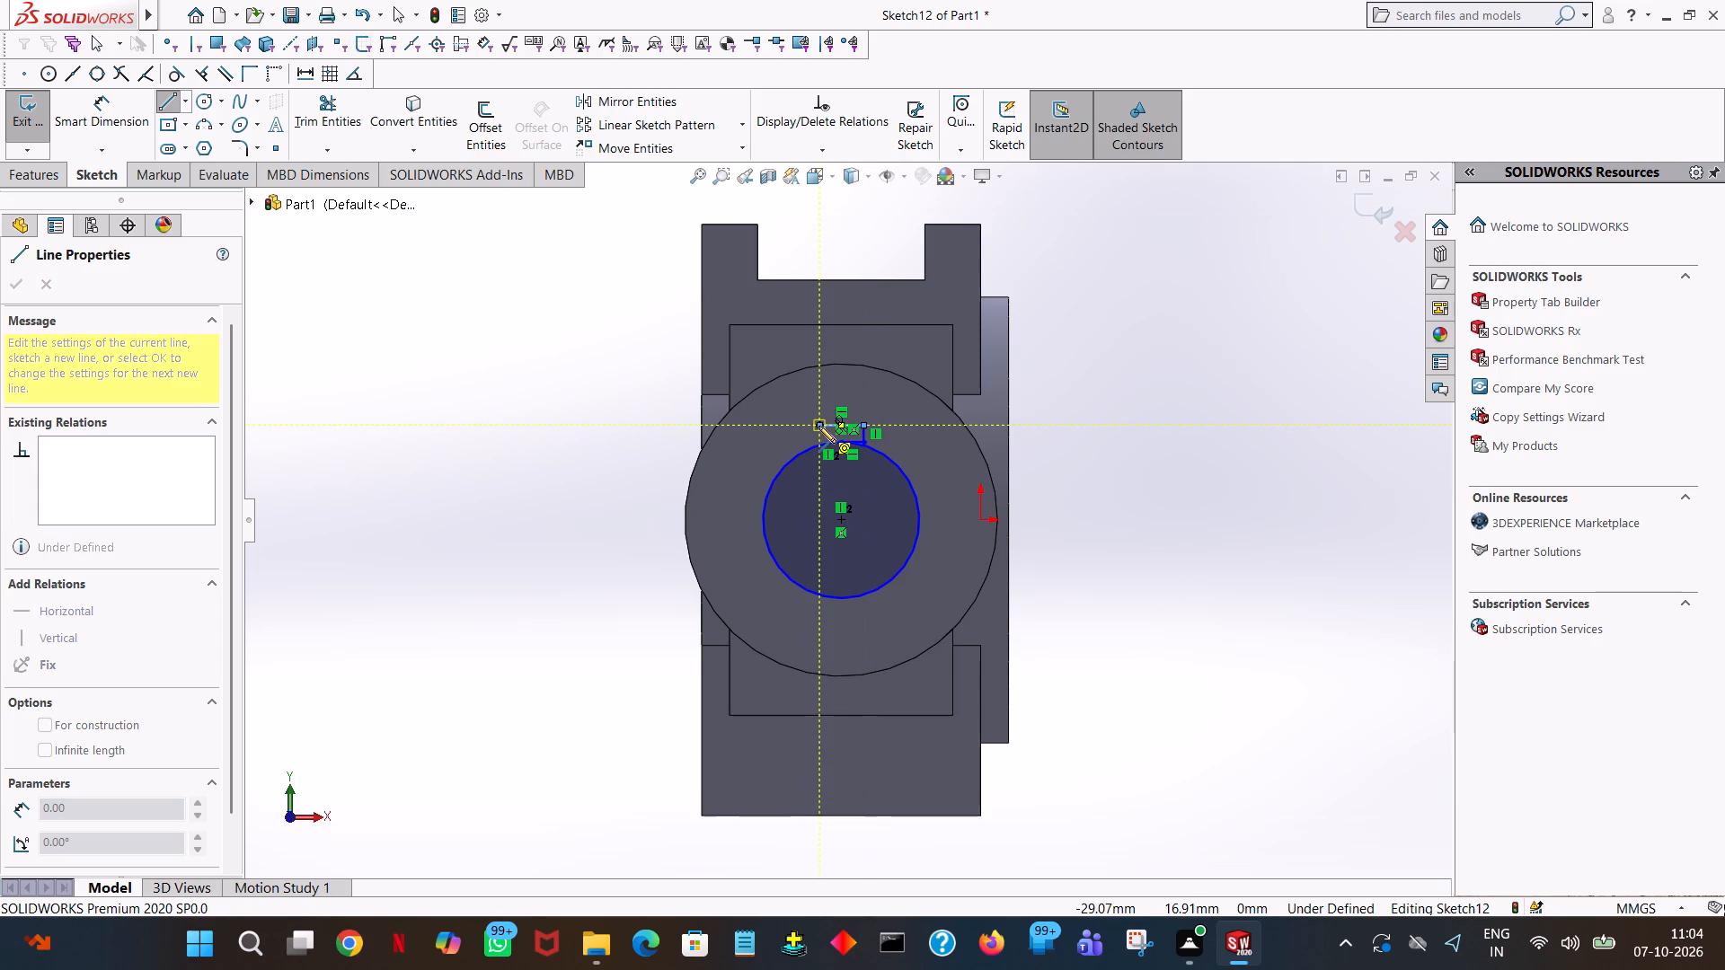
{"action": "left_click", "coordinate": [870, 438]}
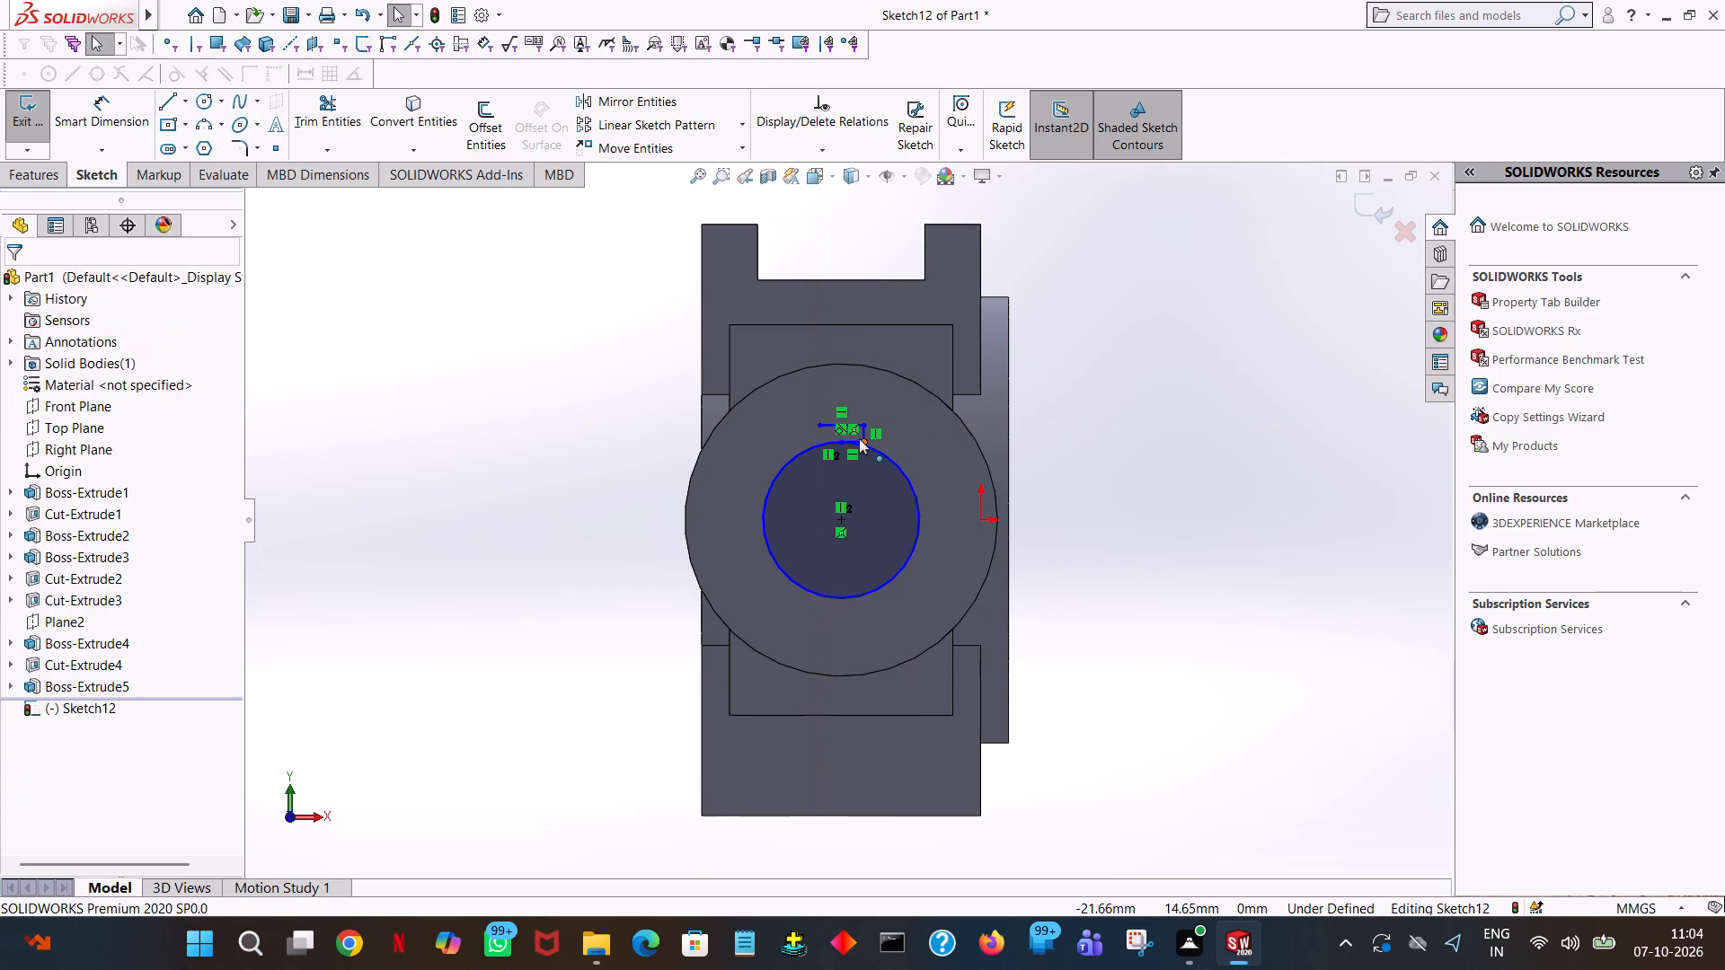
{"action": "scroll", "coordinate": [859, 438], "scroll_direction": "down", "scroll_amount": 3, "text": "ctrl"}
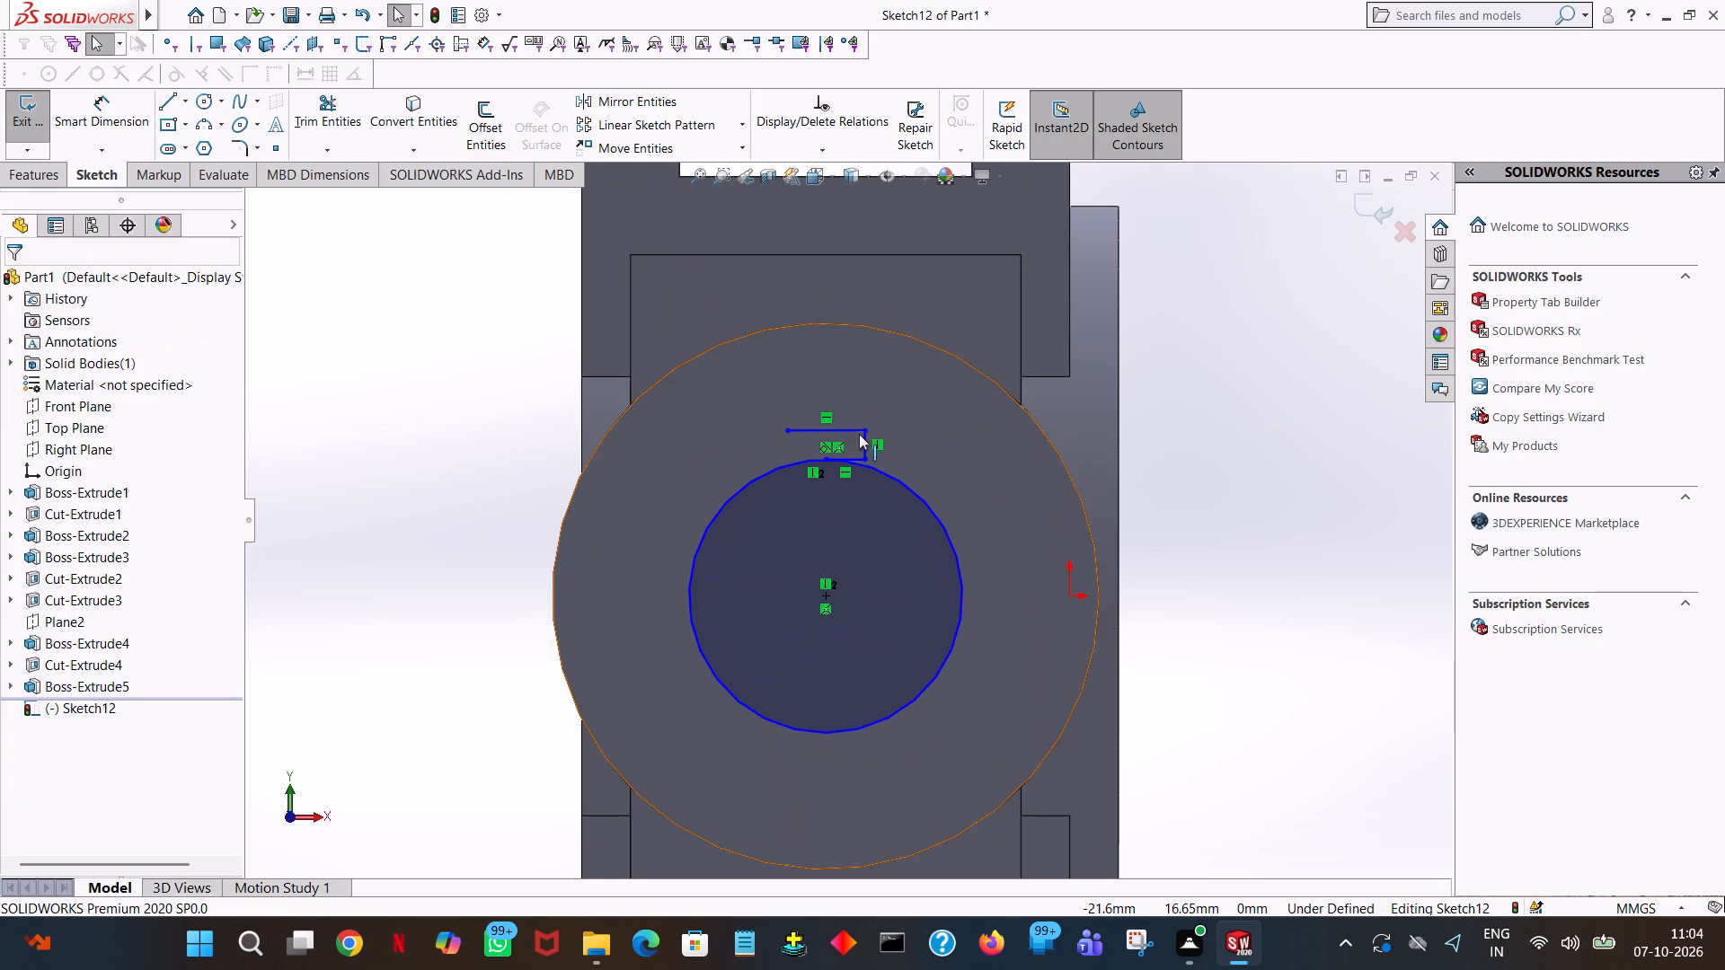
{"action": "left_click", "coordinate": [826, 429]}
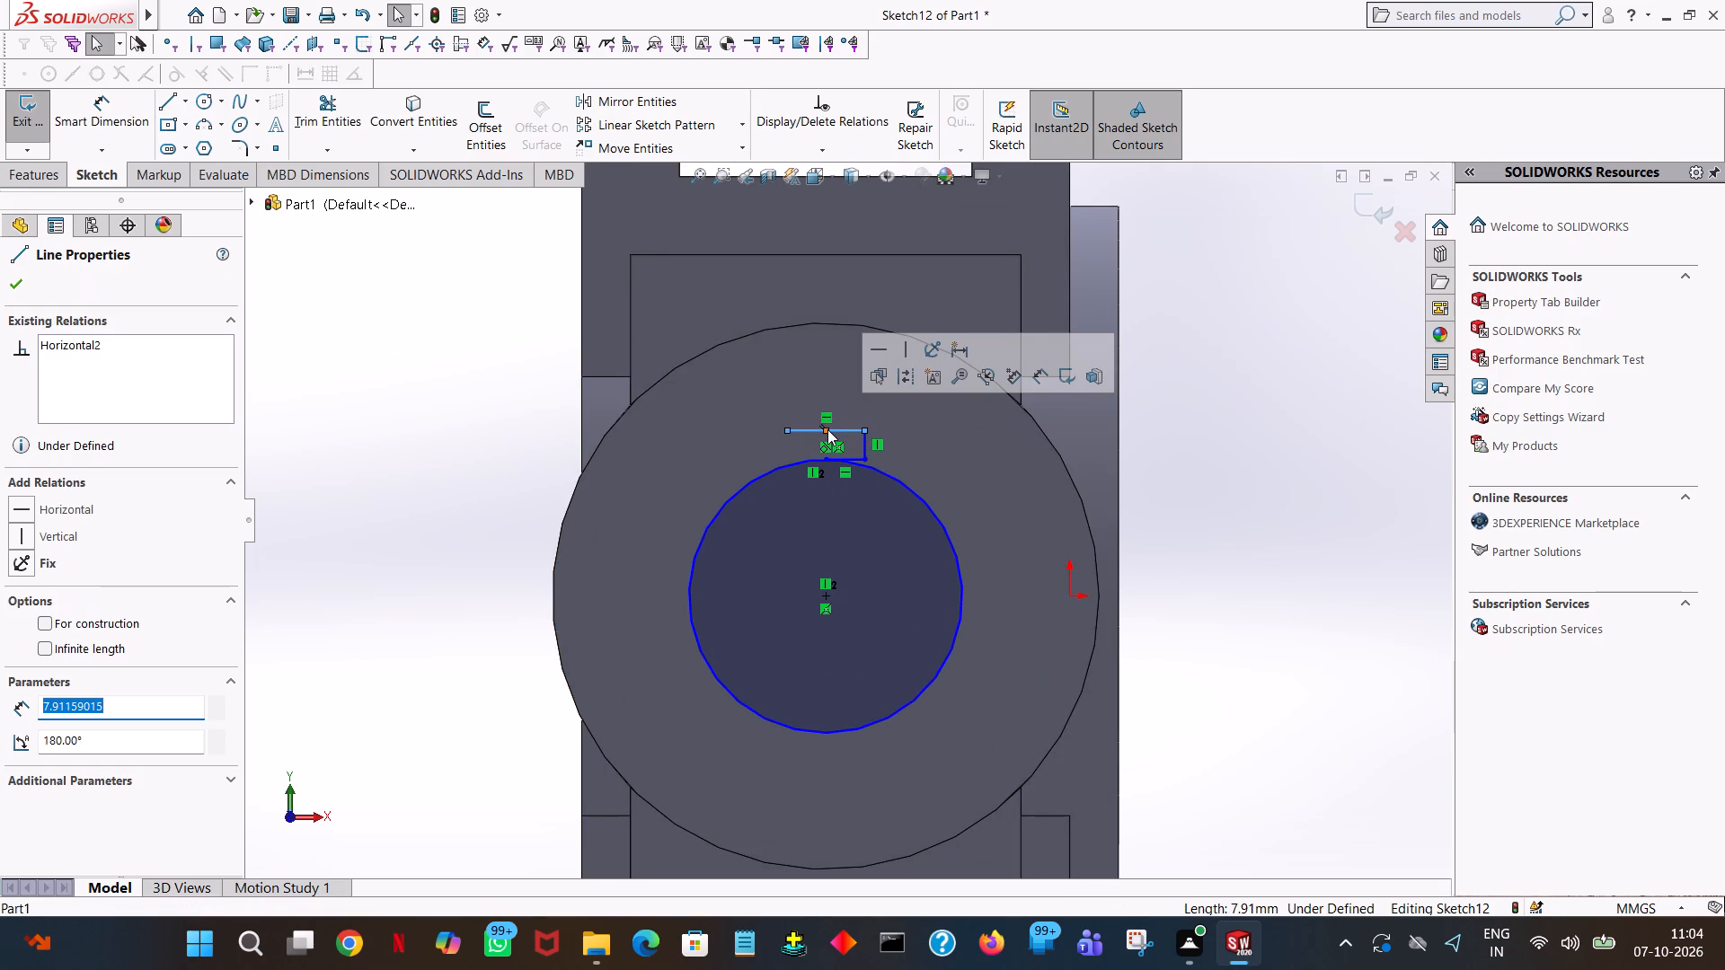
{"action": "key", "text": "8"}
{"action": "key", "text": "Return"}
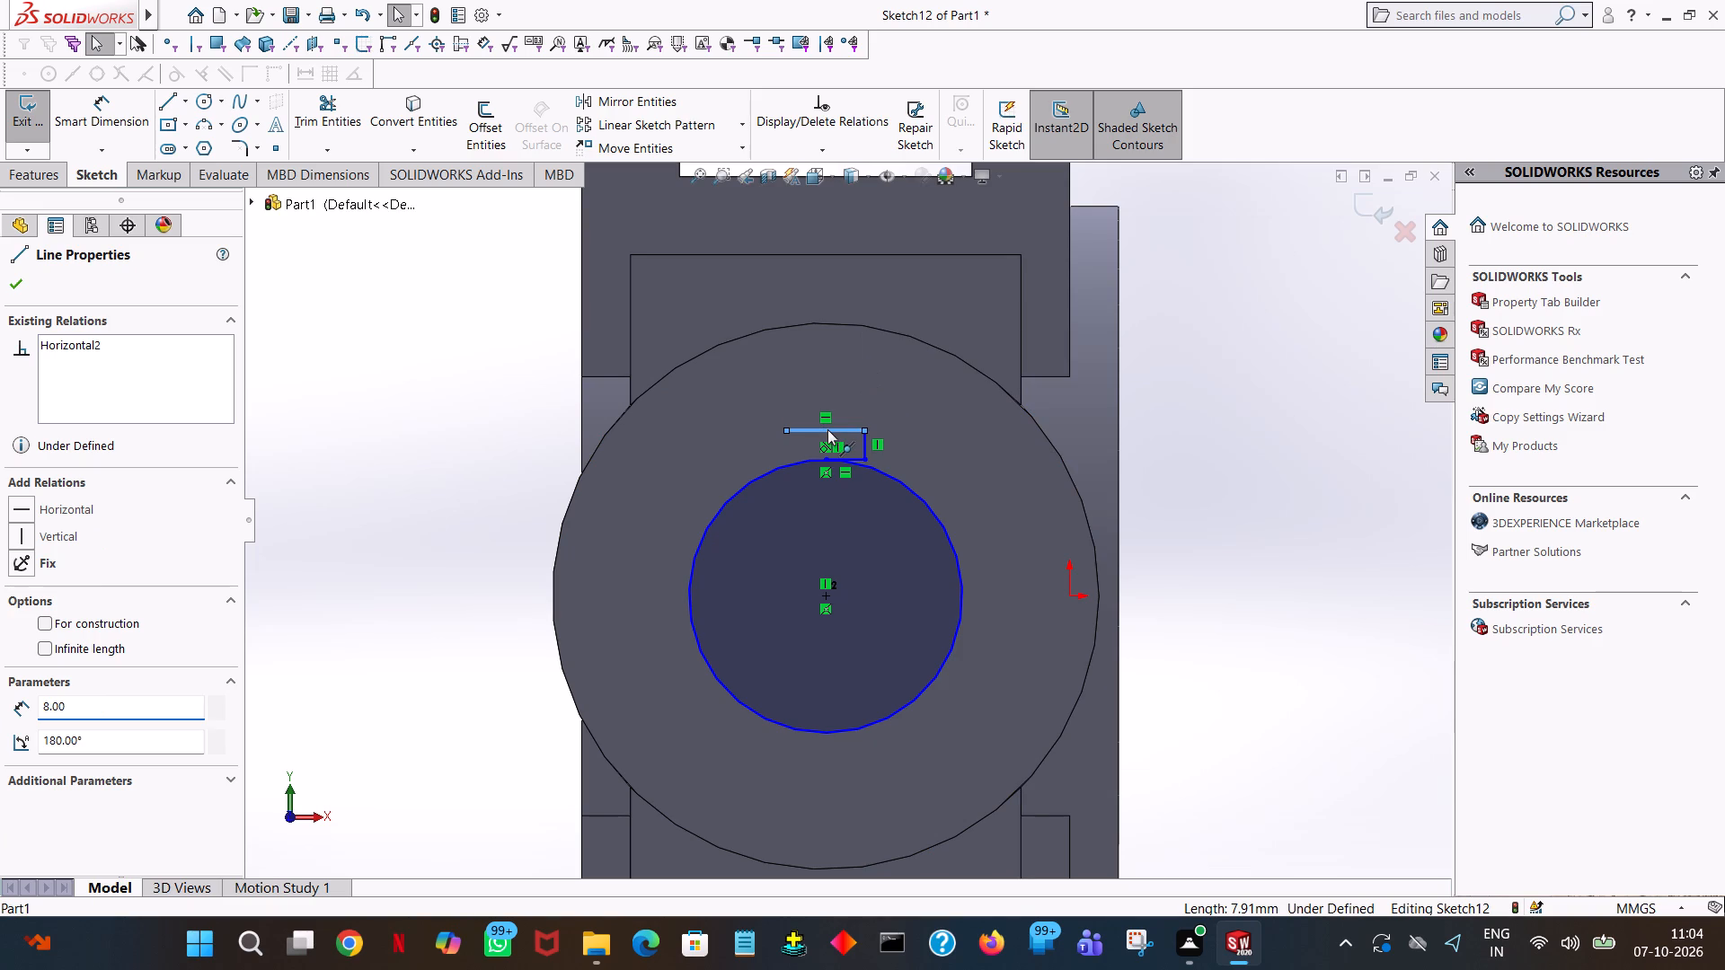
{"action": "left_click", "coordinate": [164, 107]}
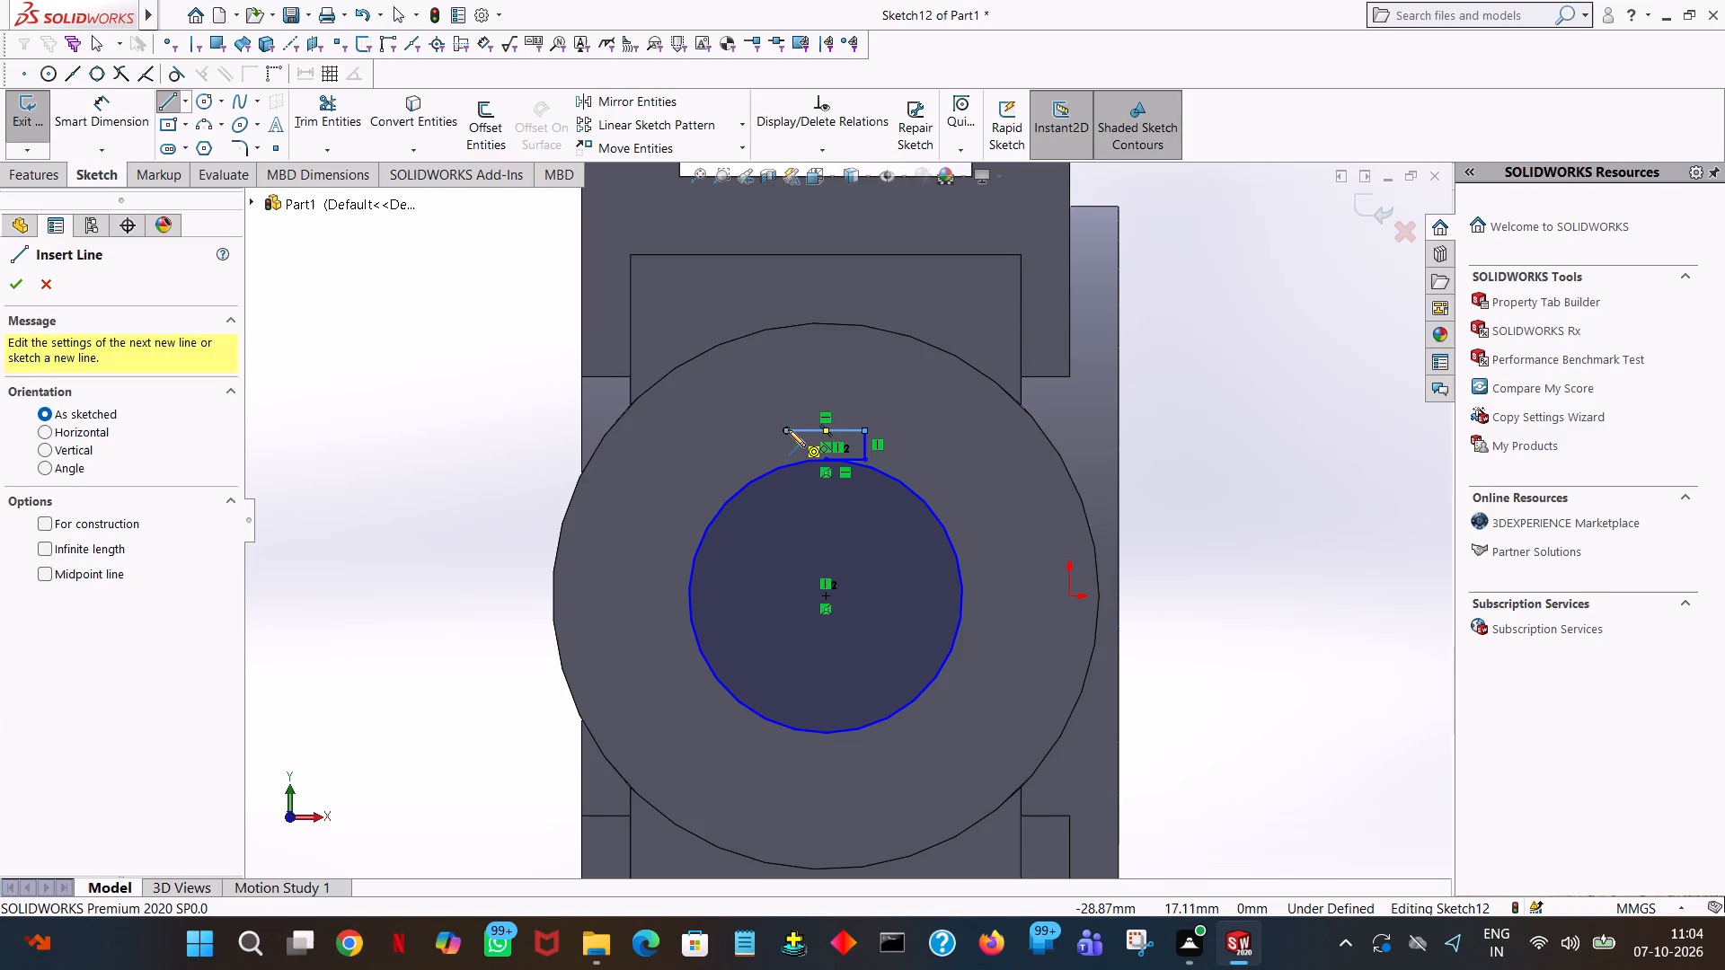
{"action": "left_click", "coordinate": [784, 429]}
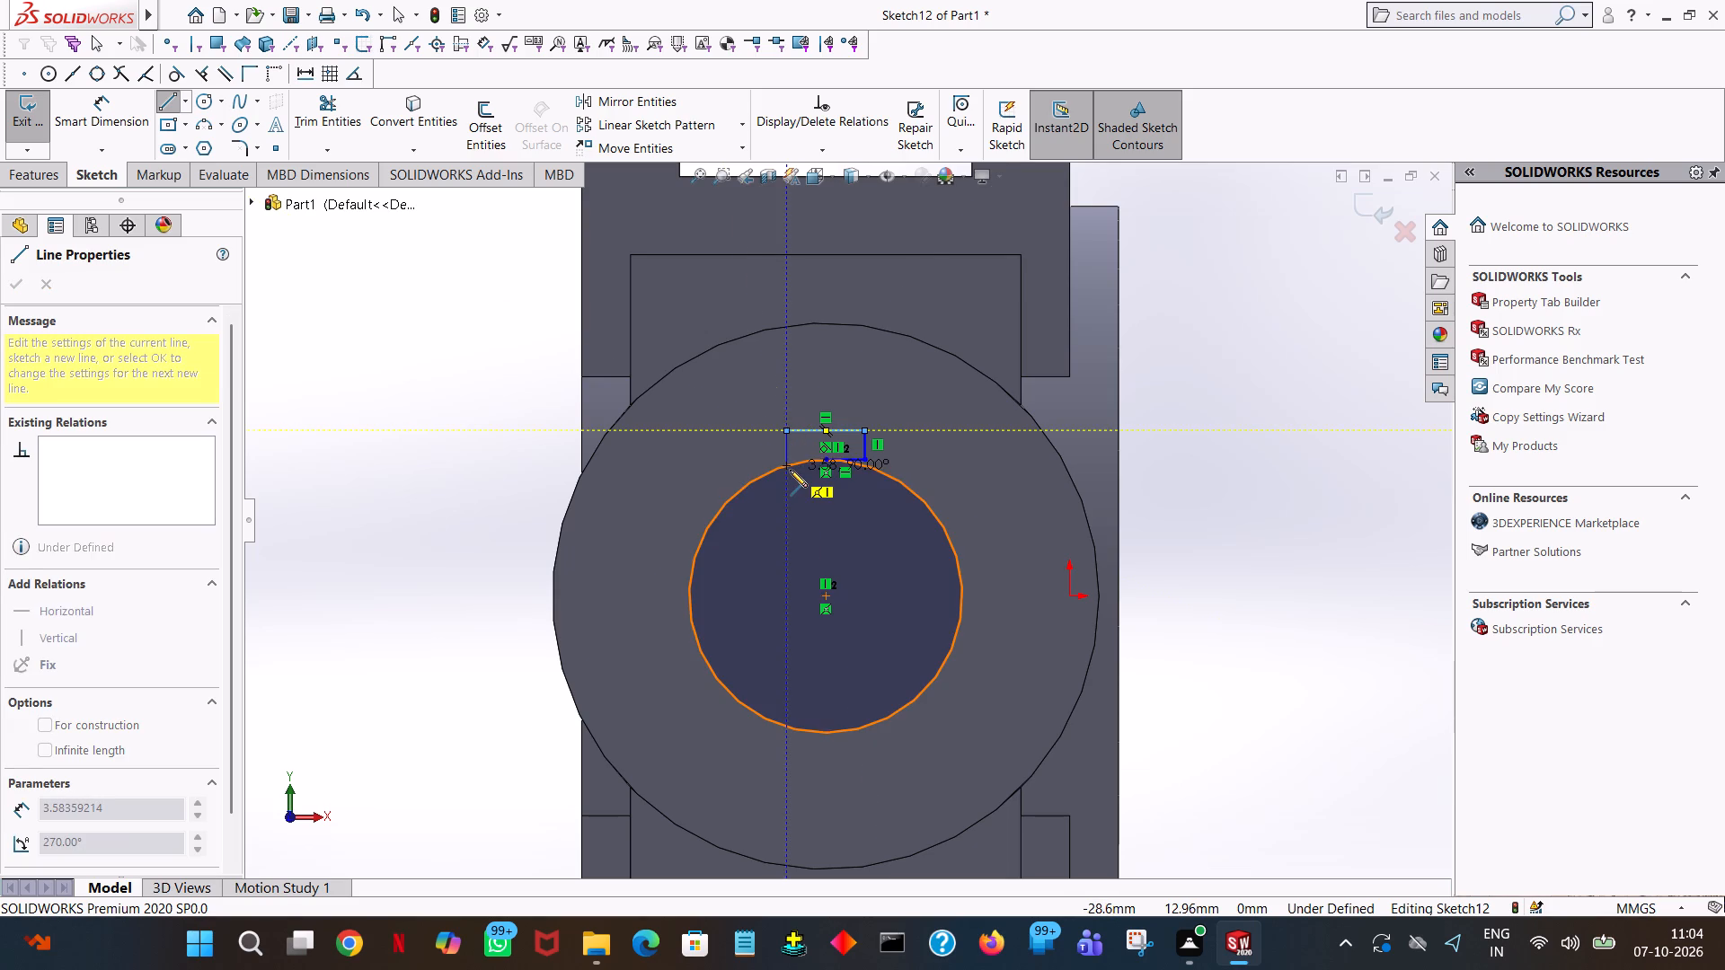
{"action": "left_click", "coordinate": [787, 470]}
{"action": "right_click", "coordinate": [787, 470]}
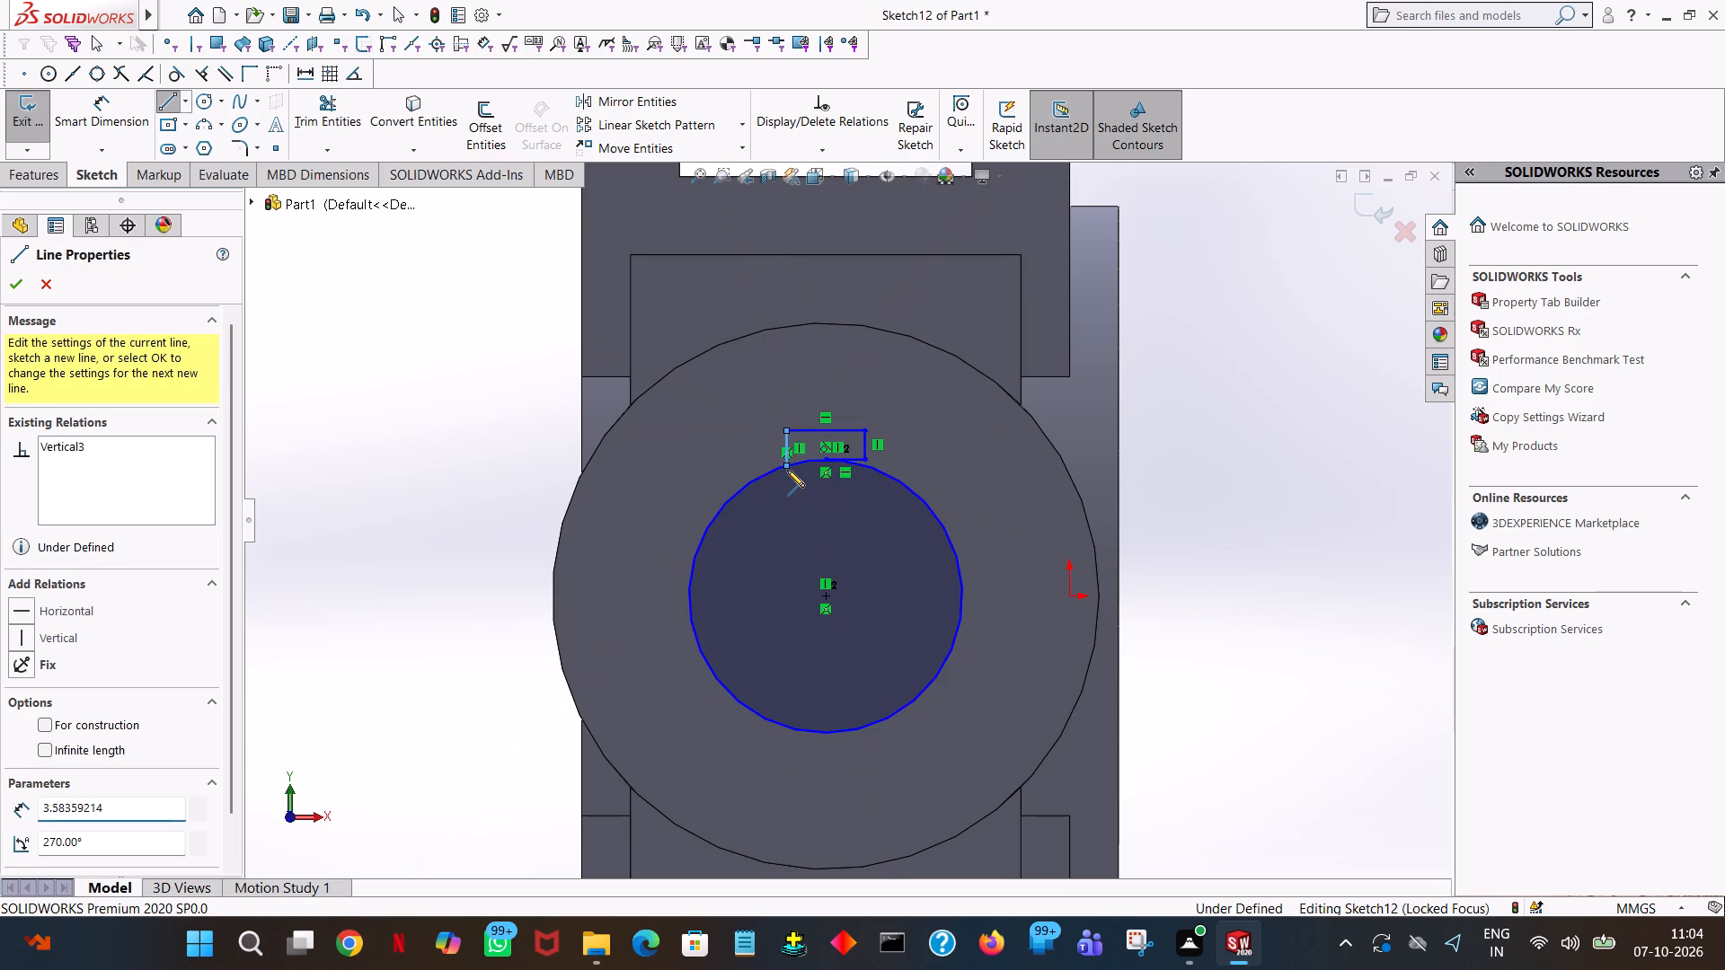
{"action": "left_click", "coordinate": [817, 480]}
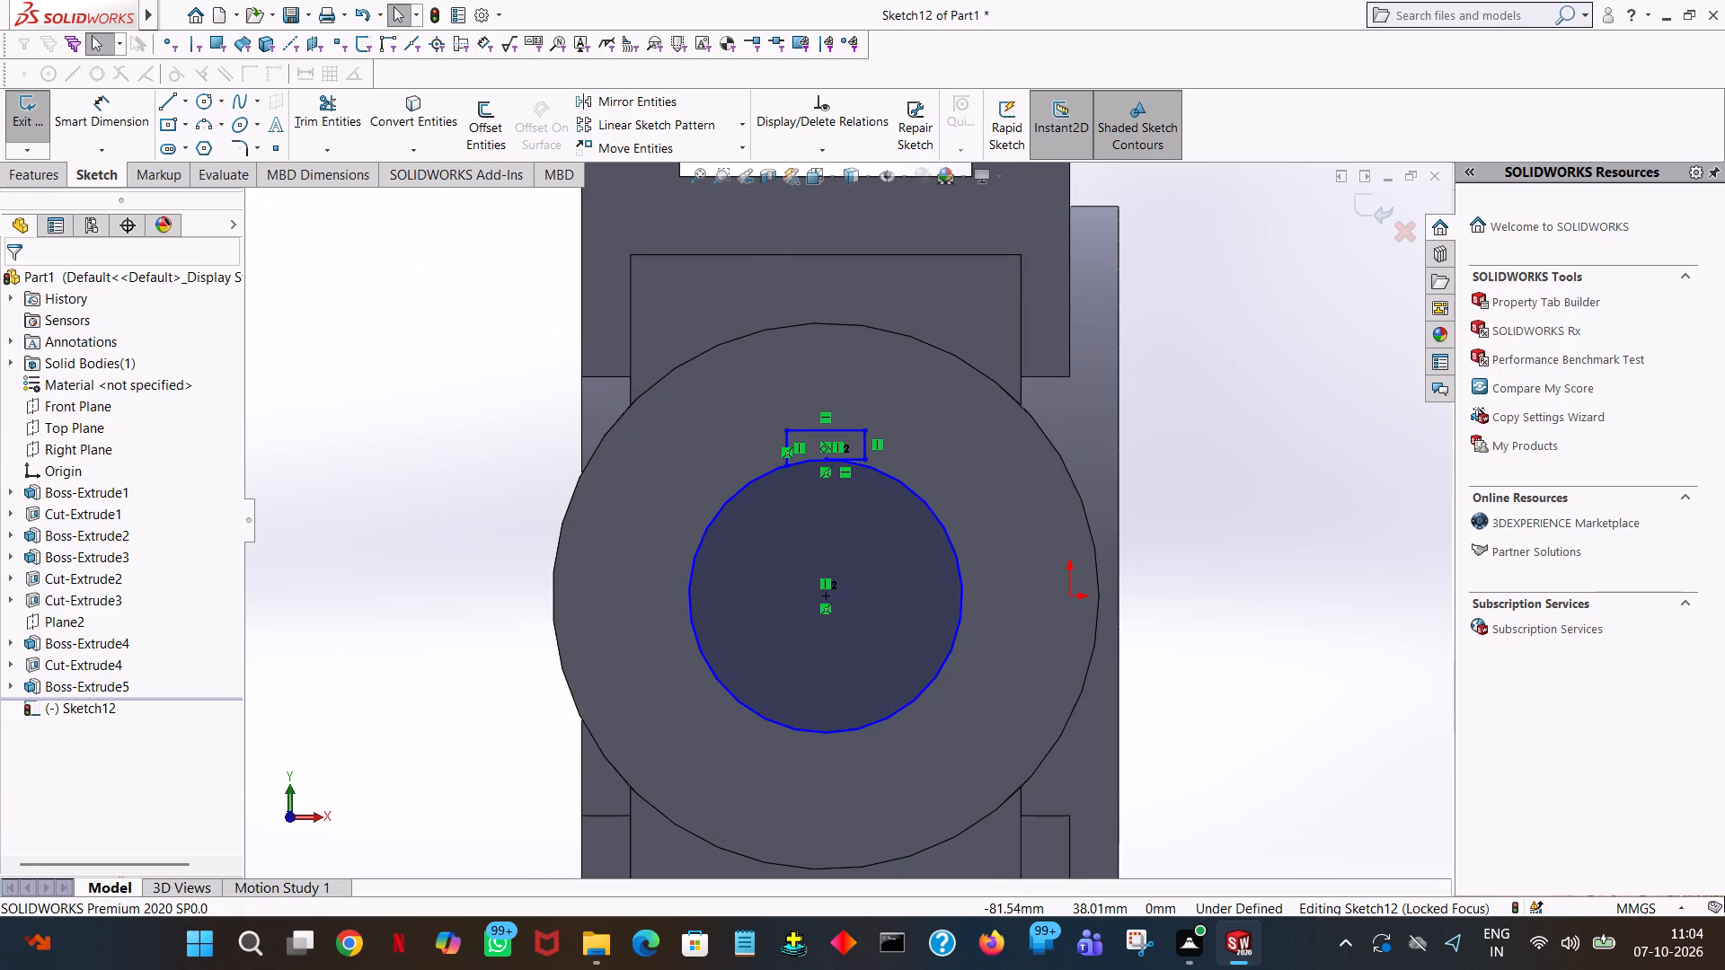
Extend the keyway's 3 mm vertical side line down to the circle with Extend Entities.
{"action": "left_click", "coordinate": [172, 100]}
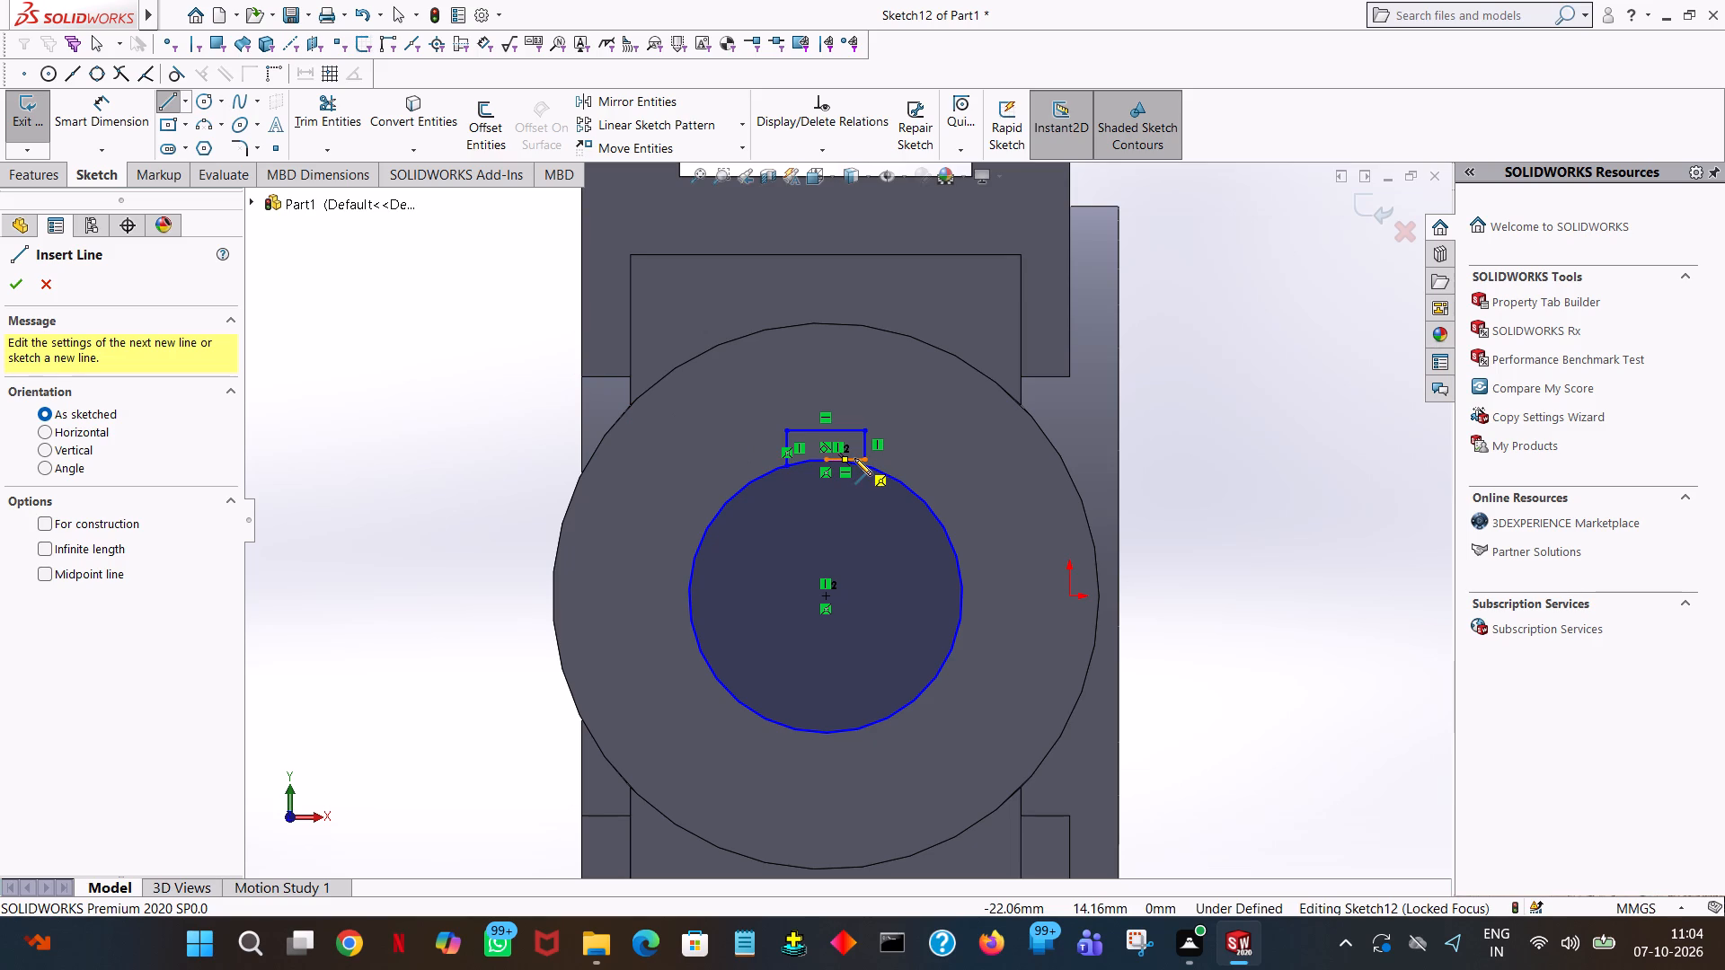
{"action": "scroll", "coordinate": [910, 426], "scroll_direction": "down", "scroll_amount": 3, "text": "ctrl"}
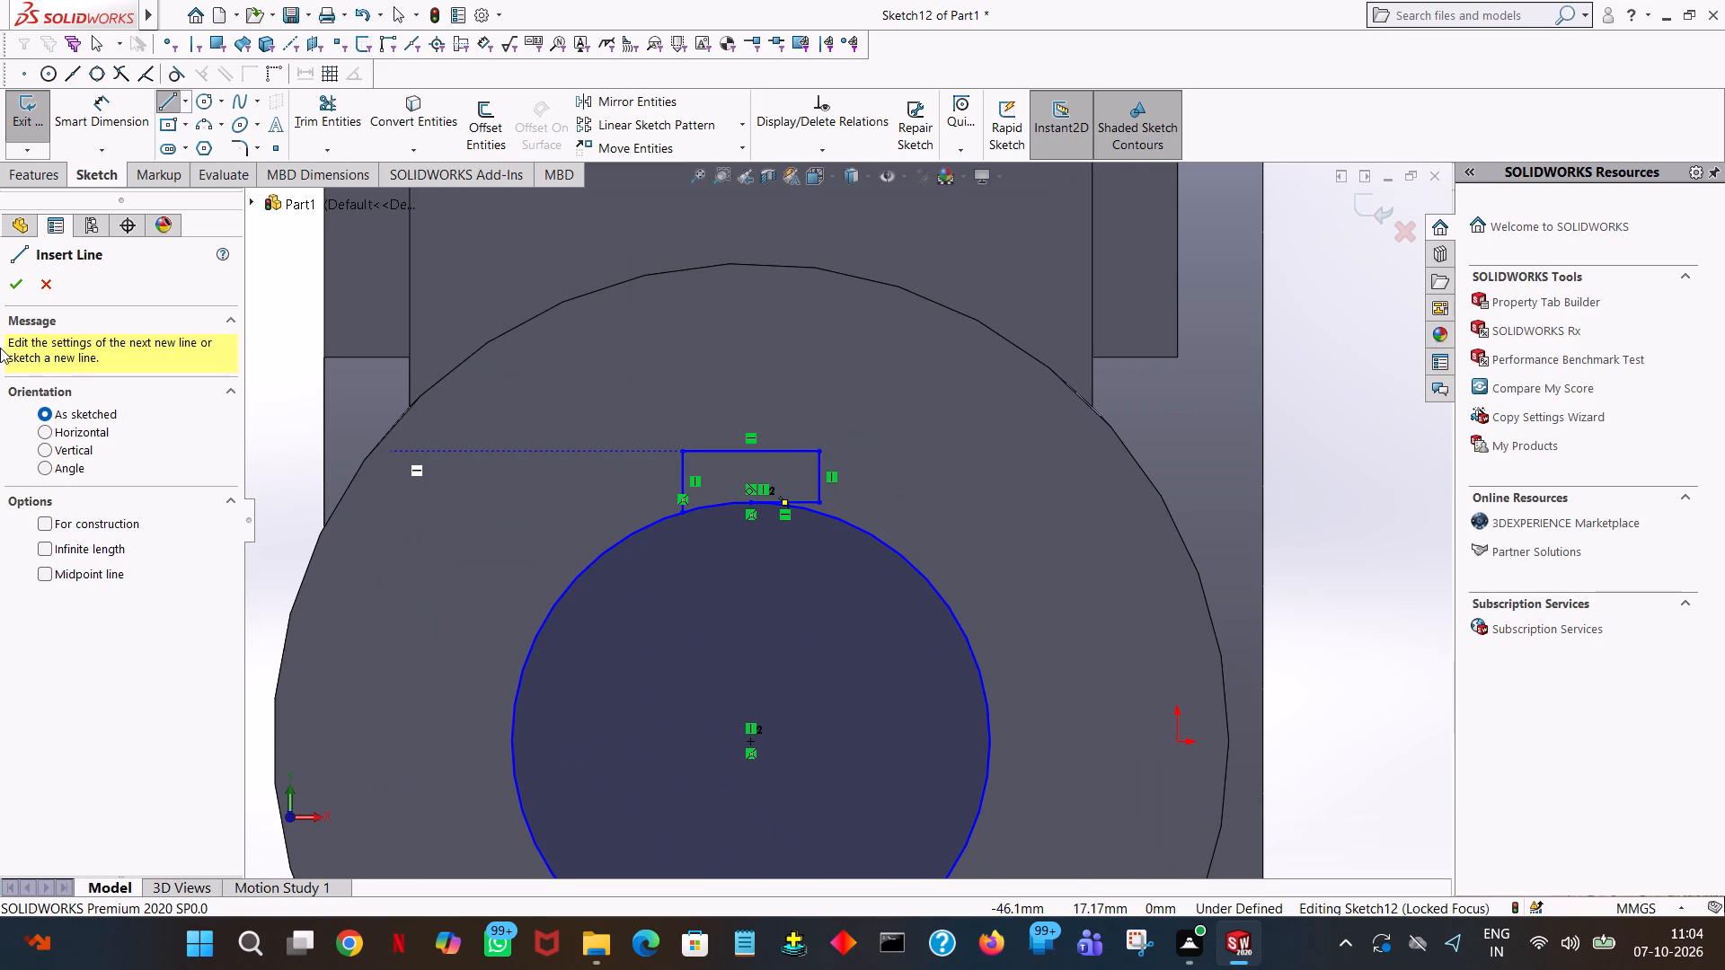
{"action": "left_click", "coordinate": [352, 150]}
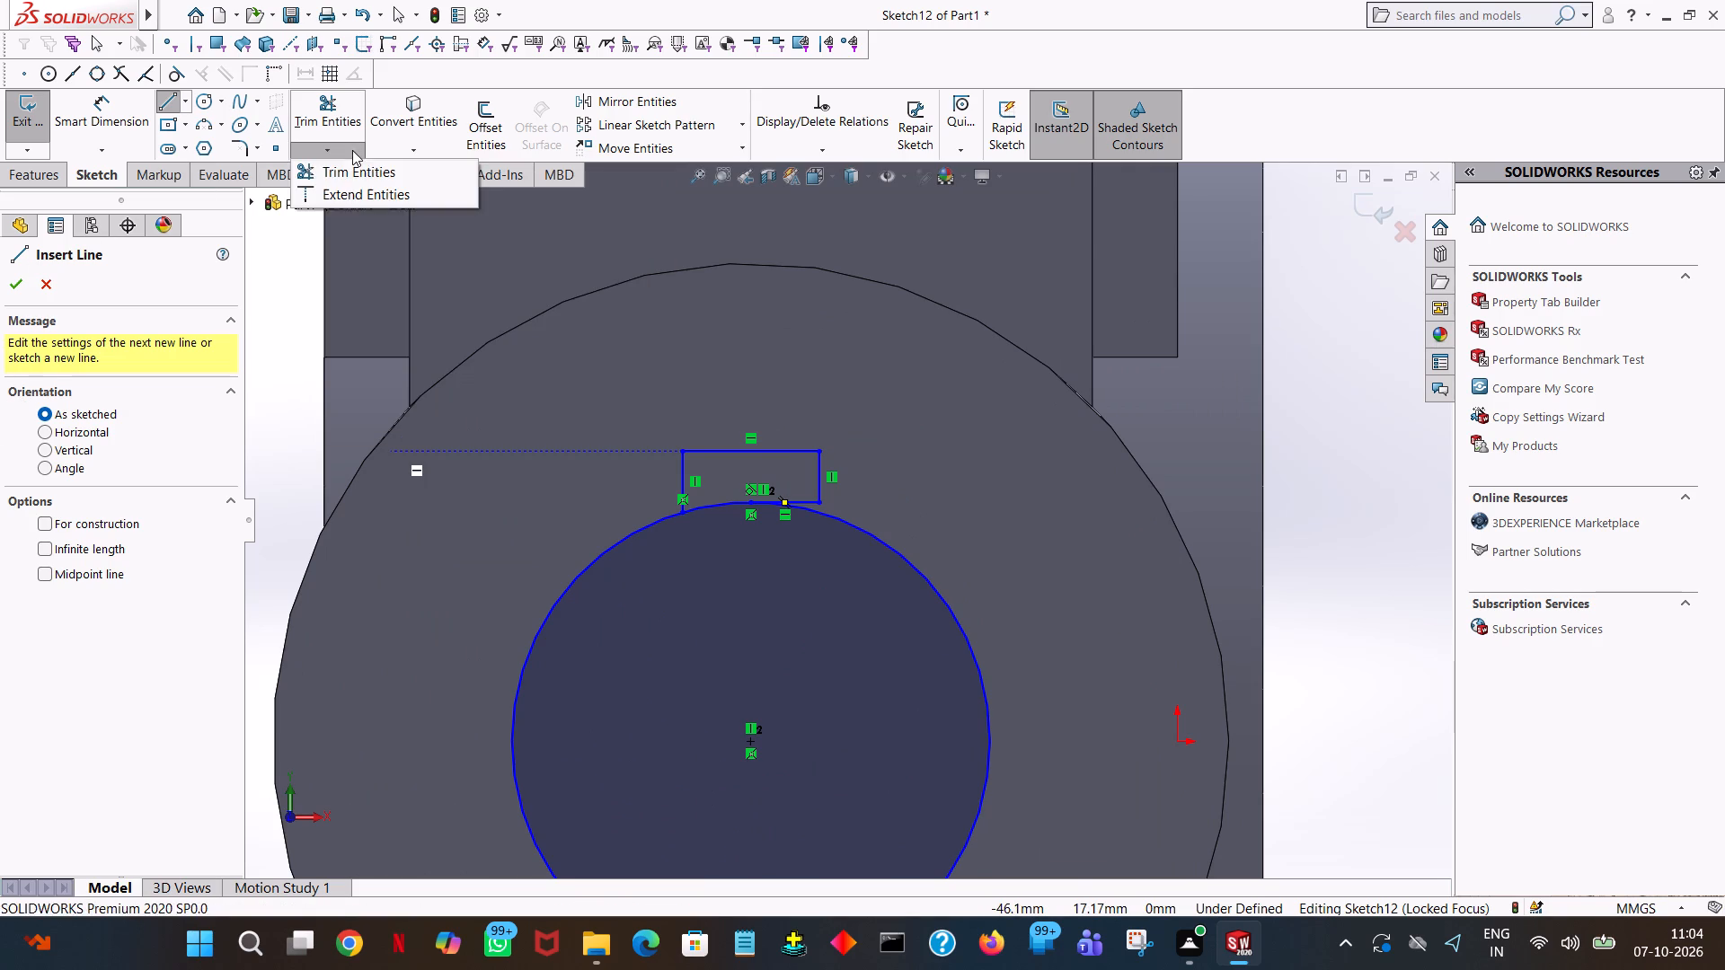
{"action": "left_click", "coordinate": [352, 199]}
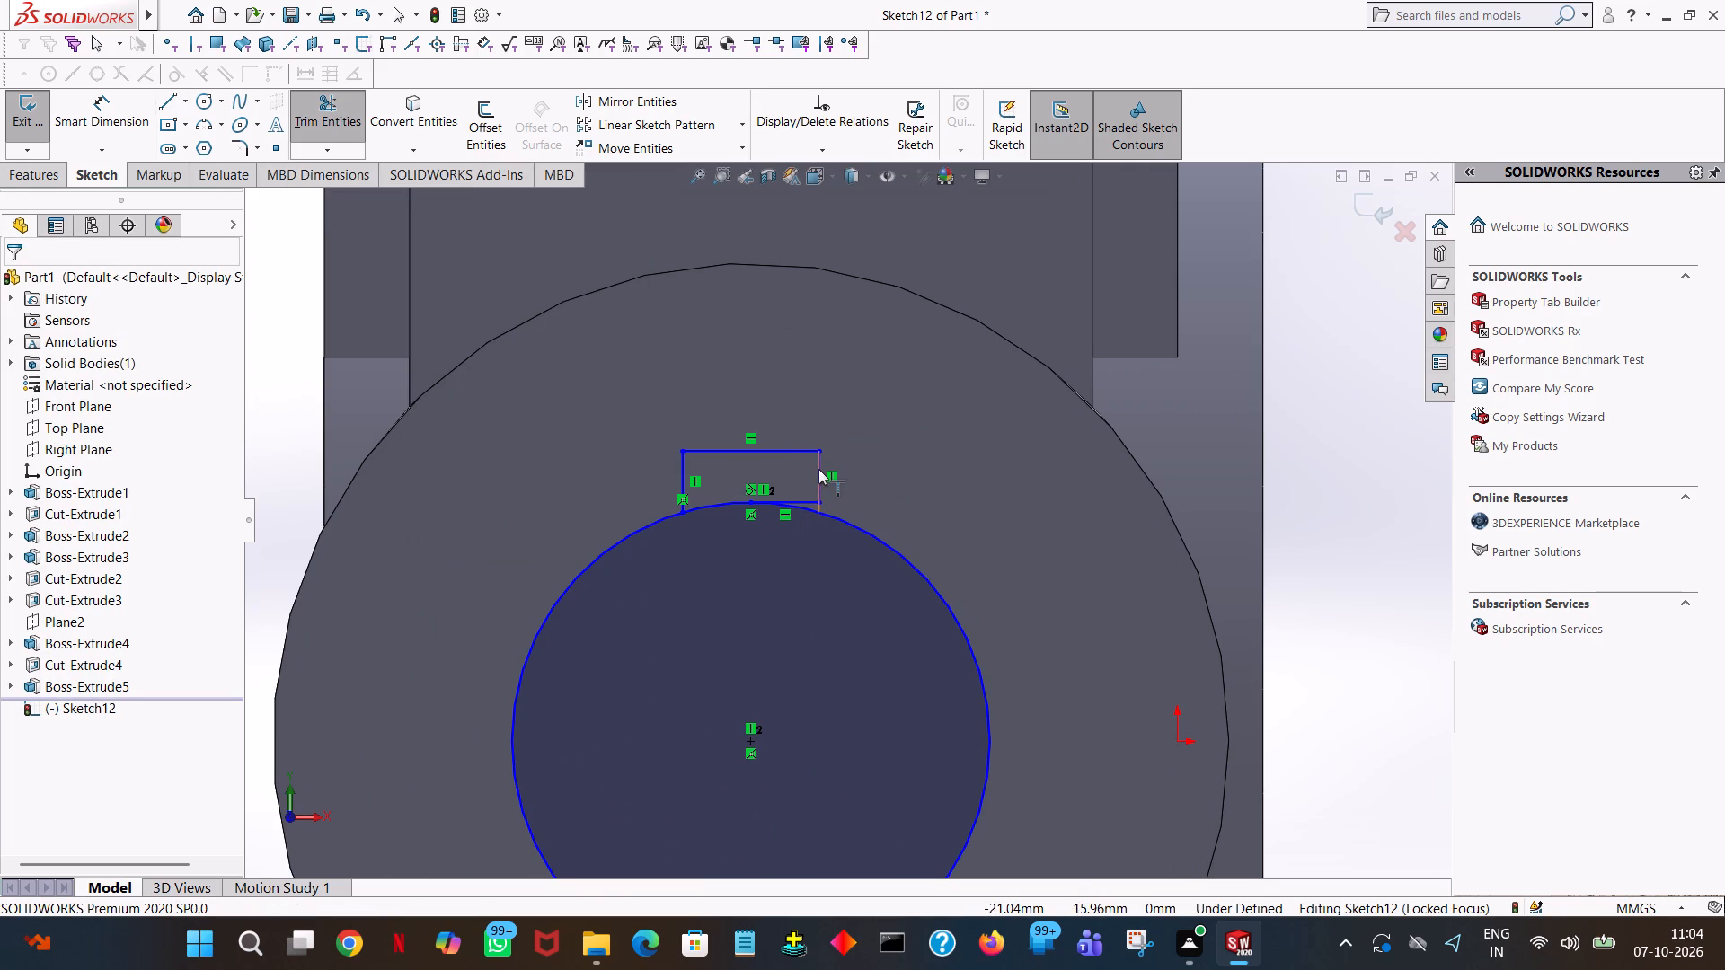
{"action": "left_click", "coordinate": [818, 469]}
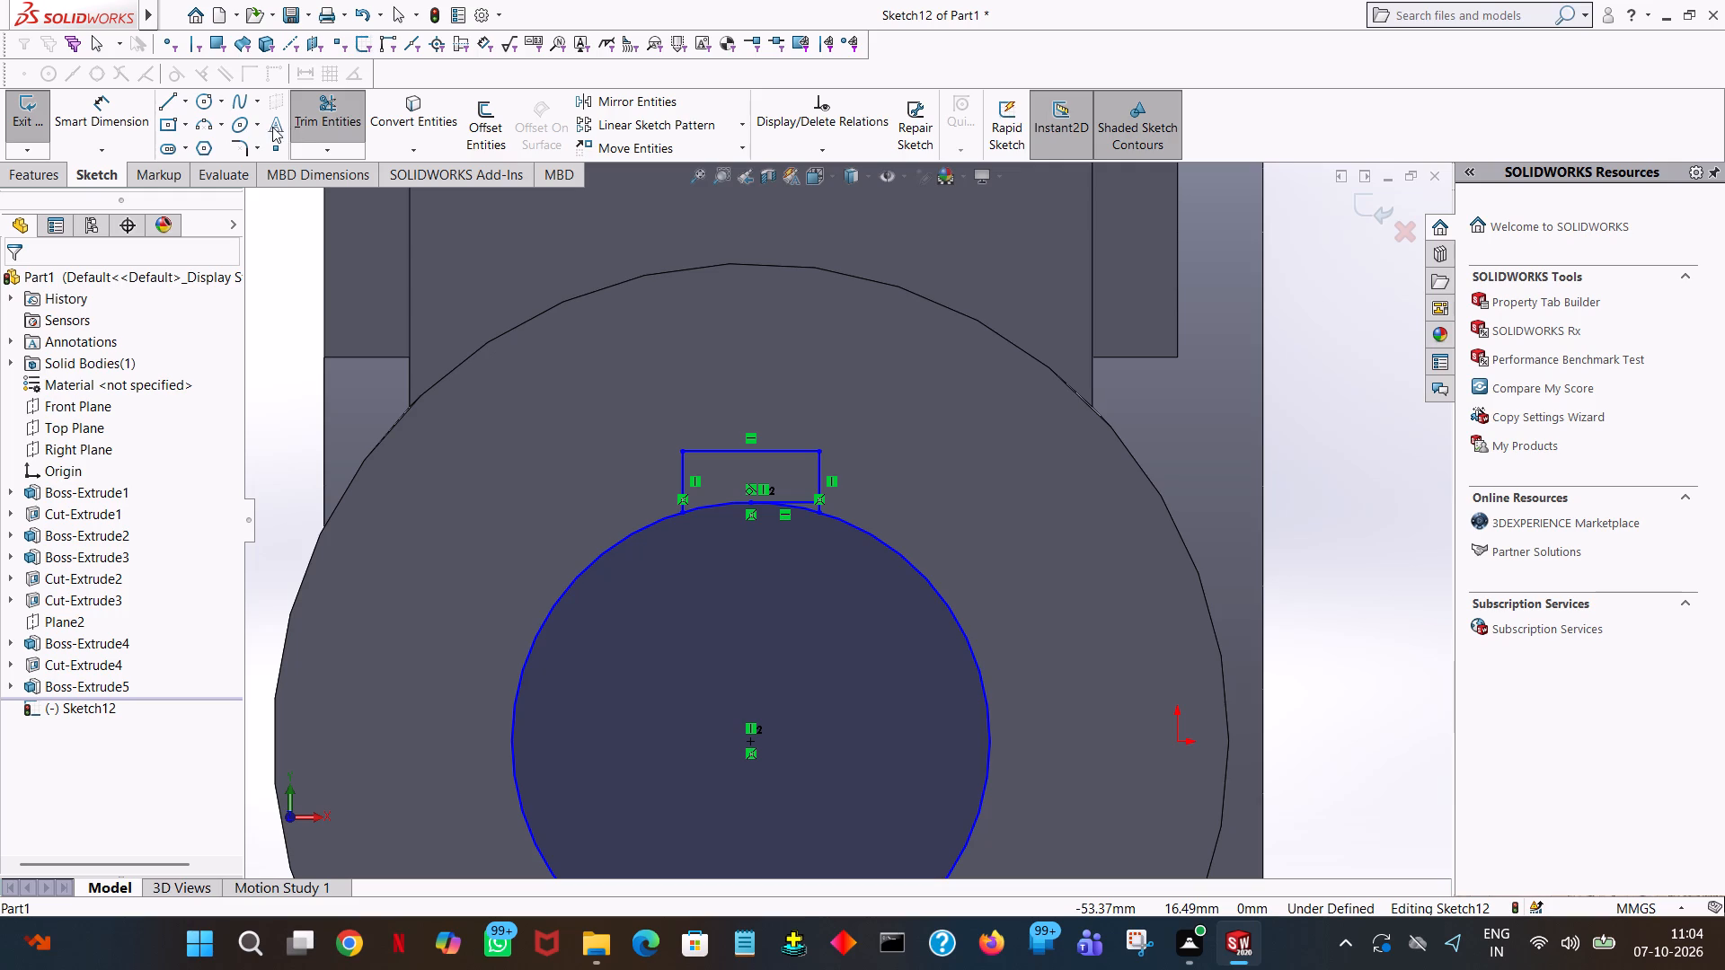
Trim away the 4 mm helper line and the circle's arc between the keyway sides, leaving one keyed bore outline.
{"action": "left_click", "coordinate": [327, 151]}
{"action": "left_click", "coordinate": [327, 159]}
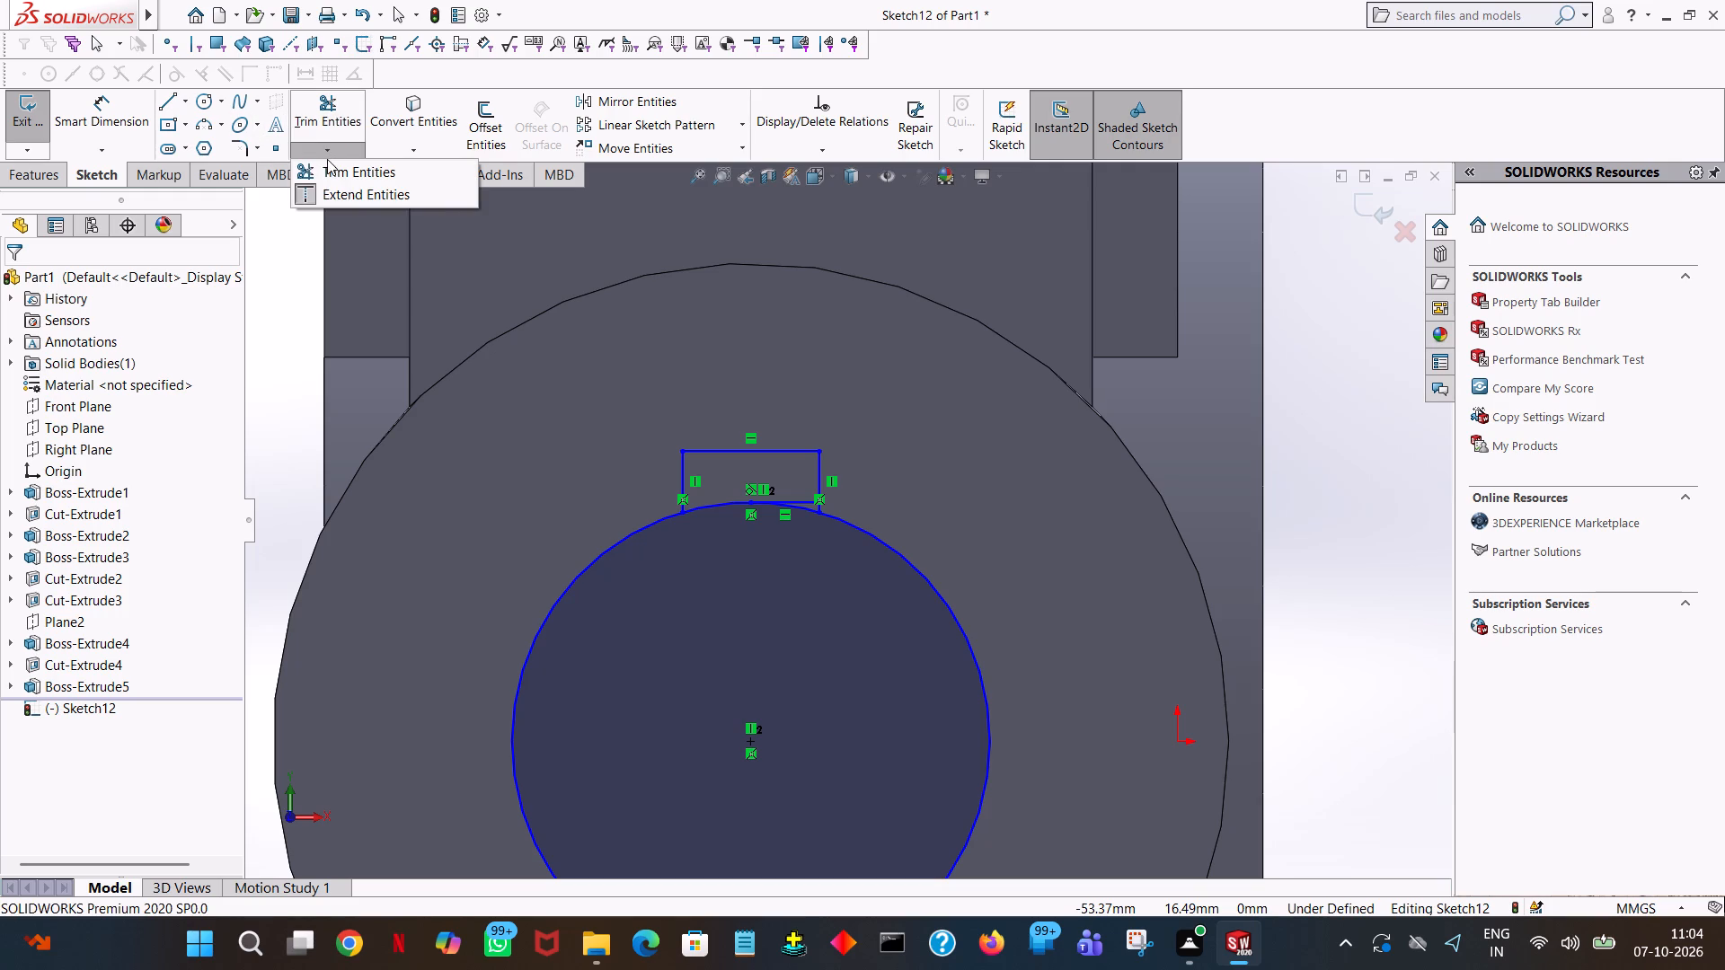
{"action": "left_click", "coordinate": [327, 172]}
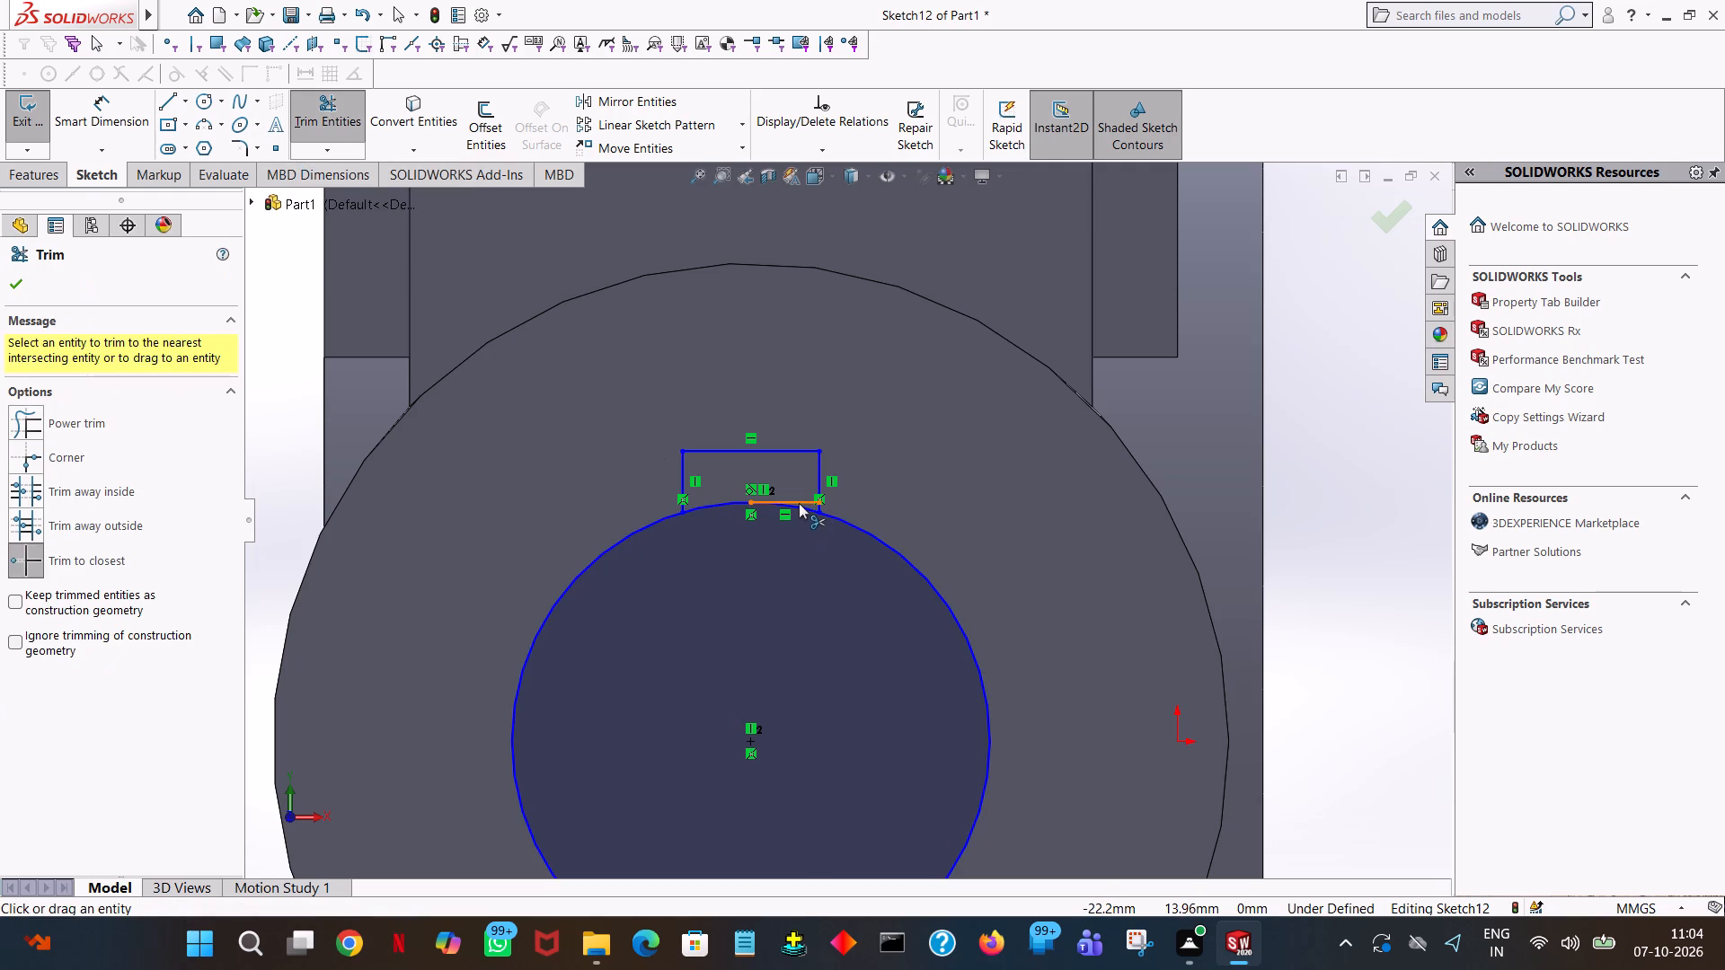
{"action": "left_click", "coordinate": [799, 502]}
{"action": "left_click", "coordinate": [759, 499]}
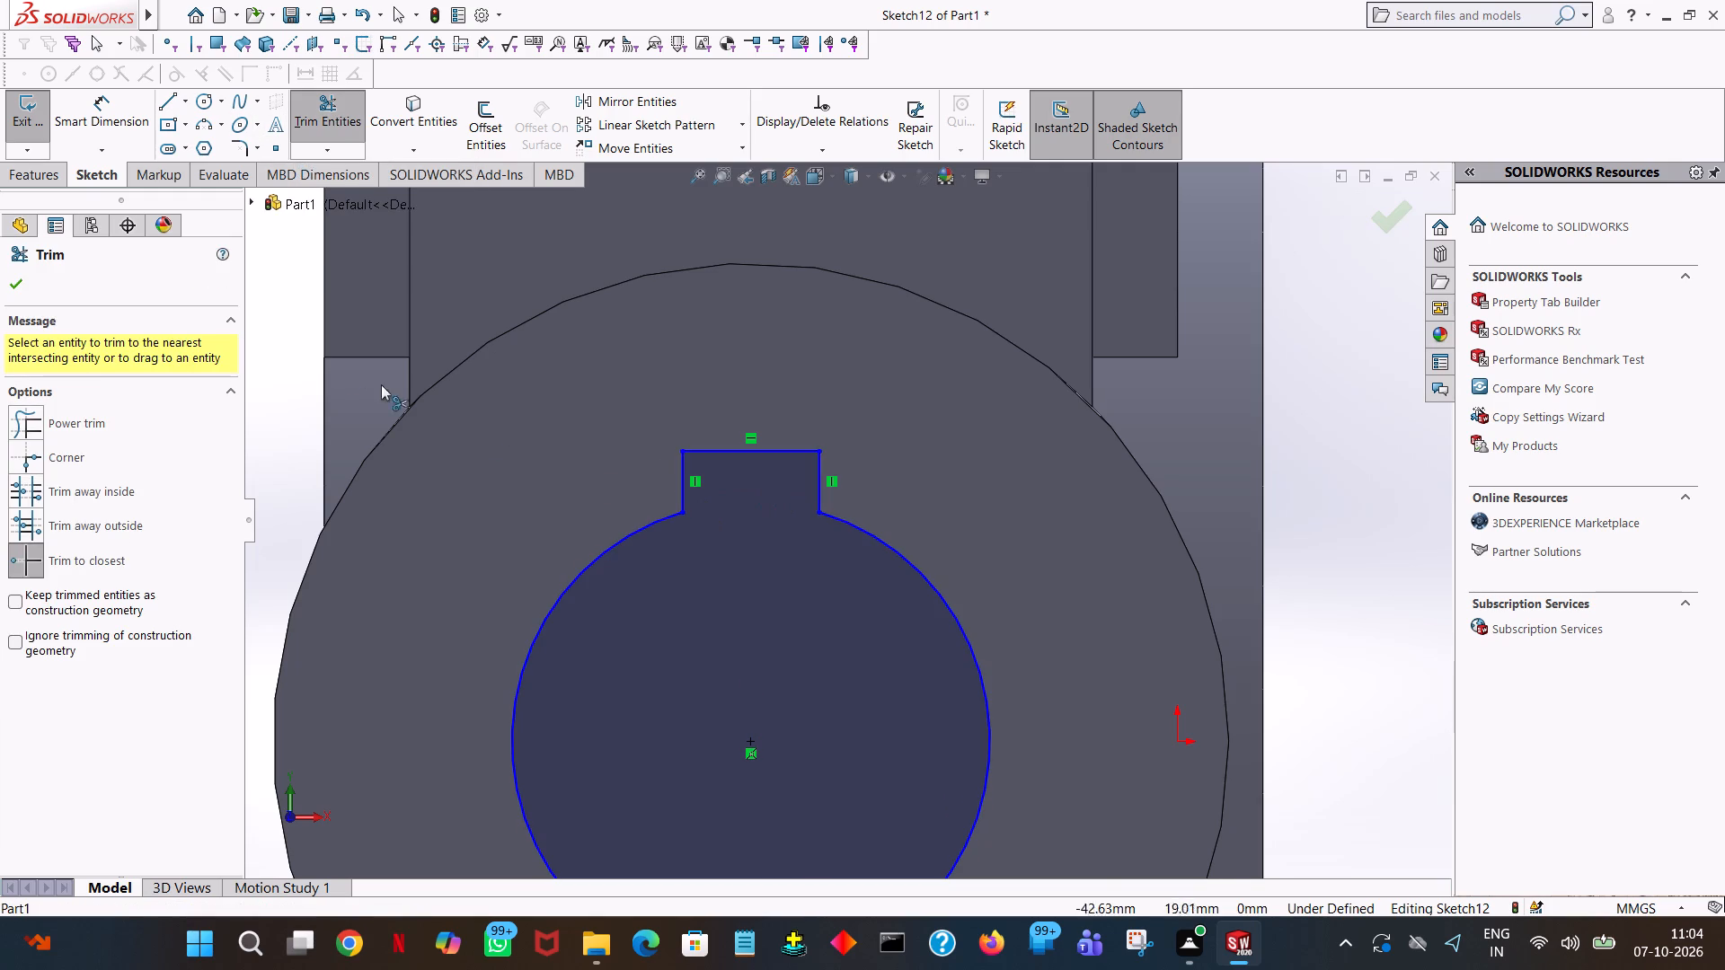
{"action": "left_click", "coordinate": [16, 285]}
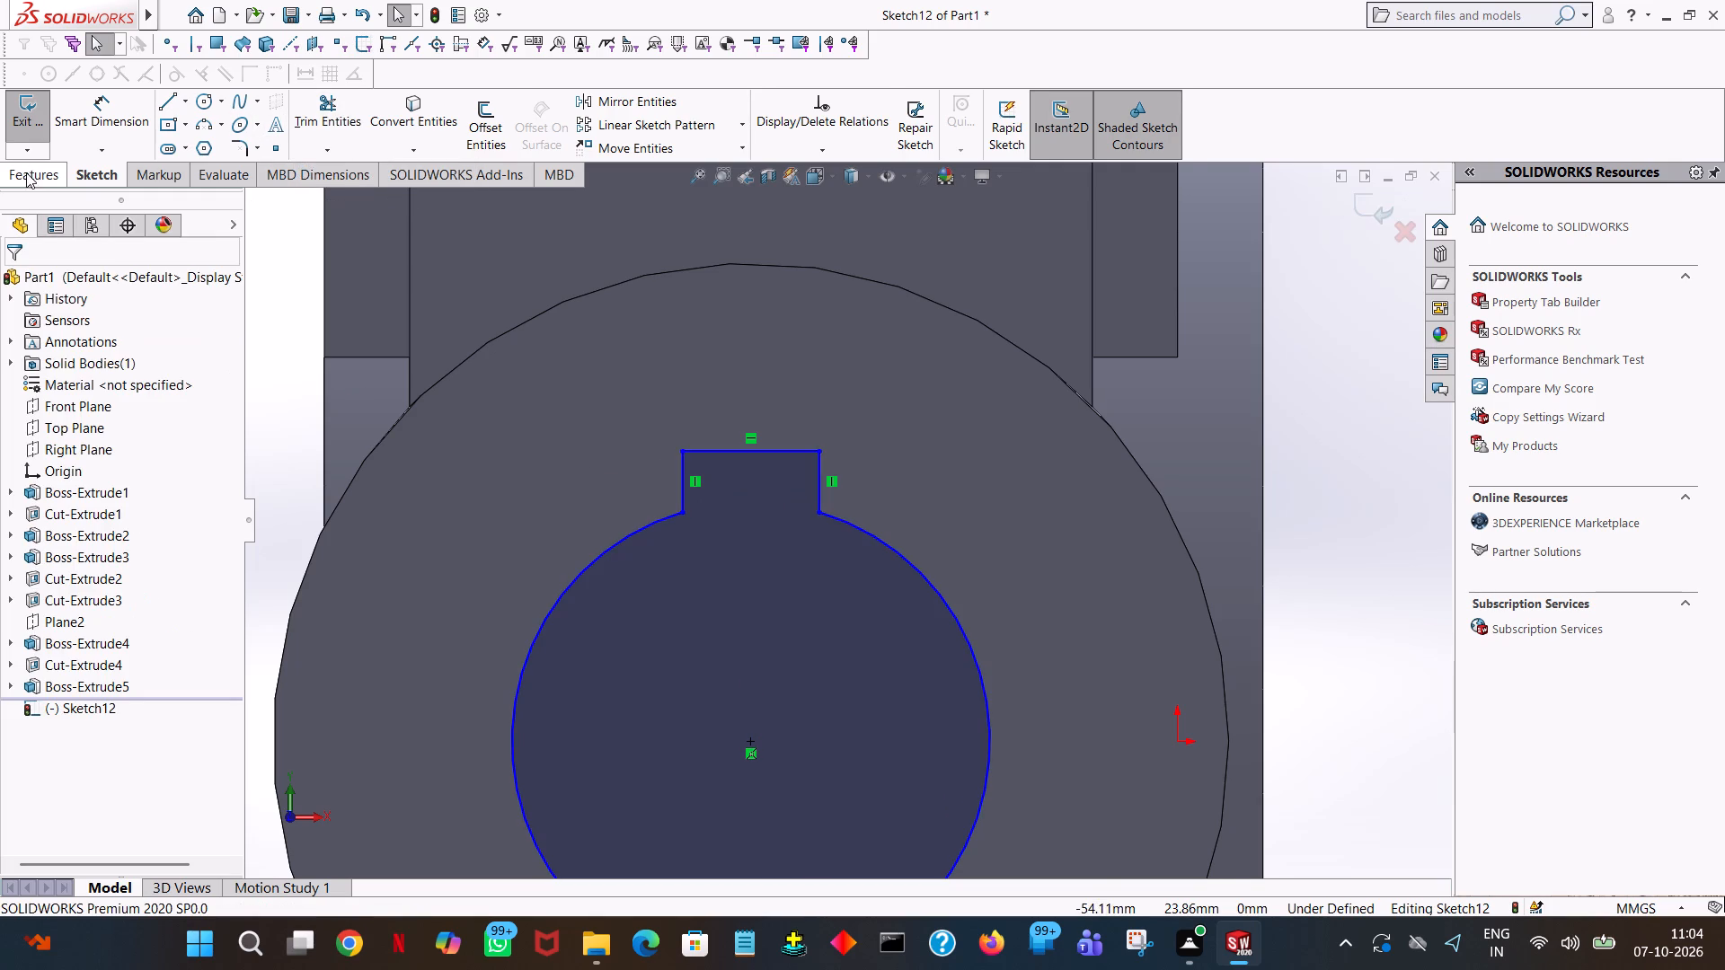
Cut the keyed bore profile 30 mm blind through the round end boss with Extruded Cut.
{"action": "left_click", "coordinate": [26, 172]}
{"action": "left_click", "coordinate": [322, 121]}
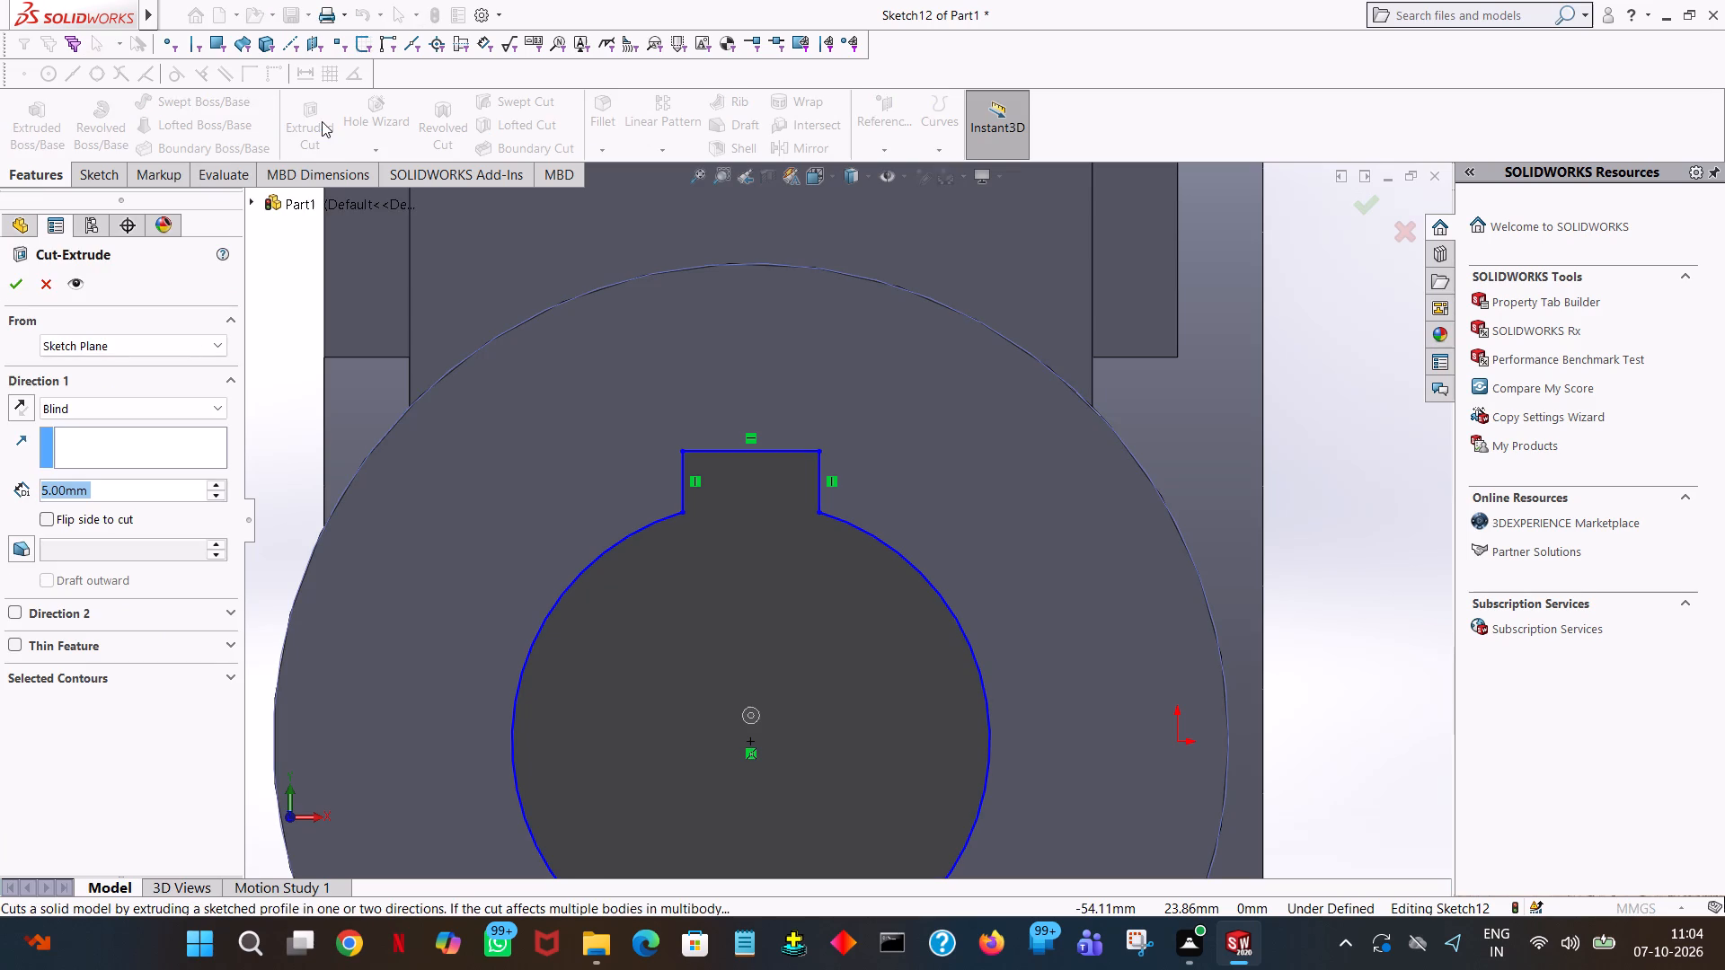
{"action": "scroll", "coordinate": [322, 121], "scroll_direction": "down", "scroll_amount": 6, "text": "ctrl"}
{"action": "scroll", "coordinate": [322, 121], "scroll_direction": "up", "scroll_amount": 6, "text": "ctrl"}
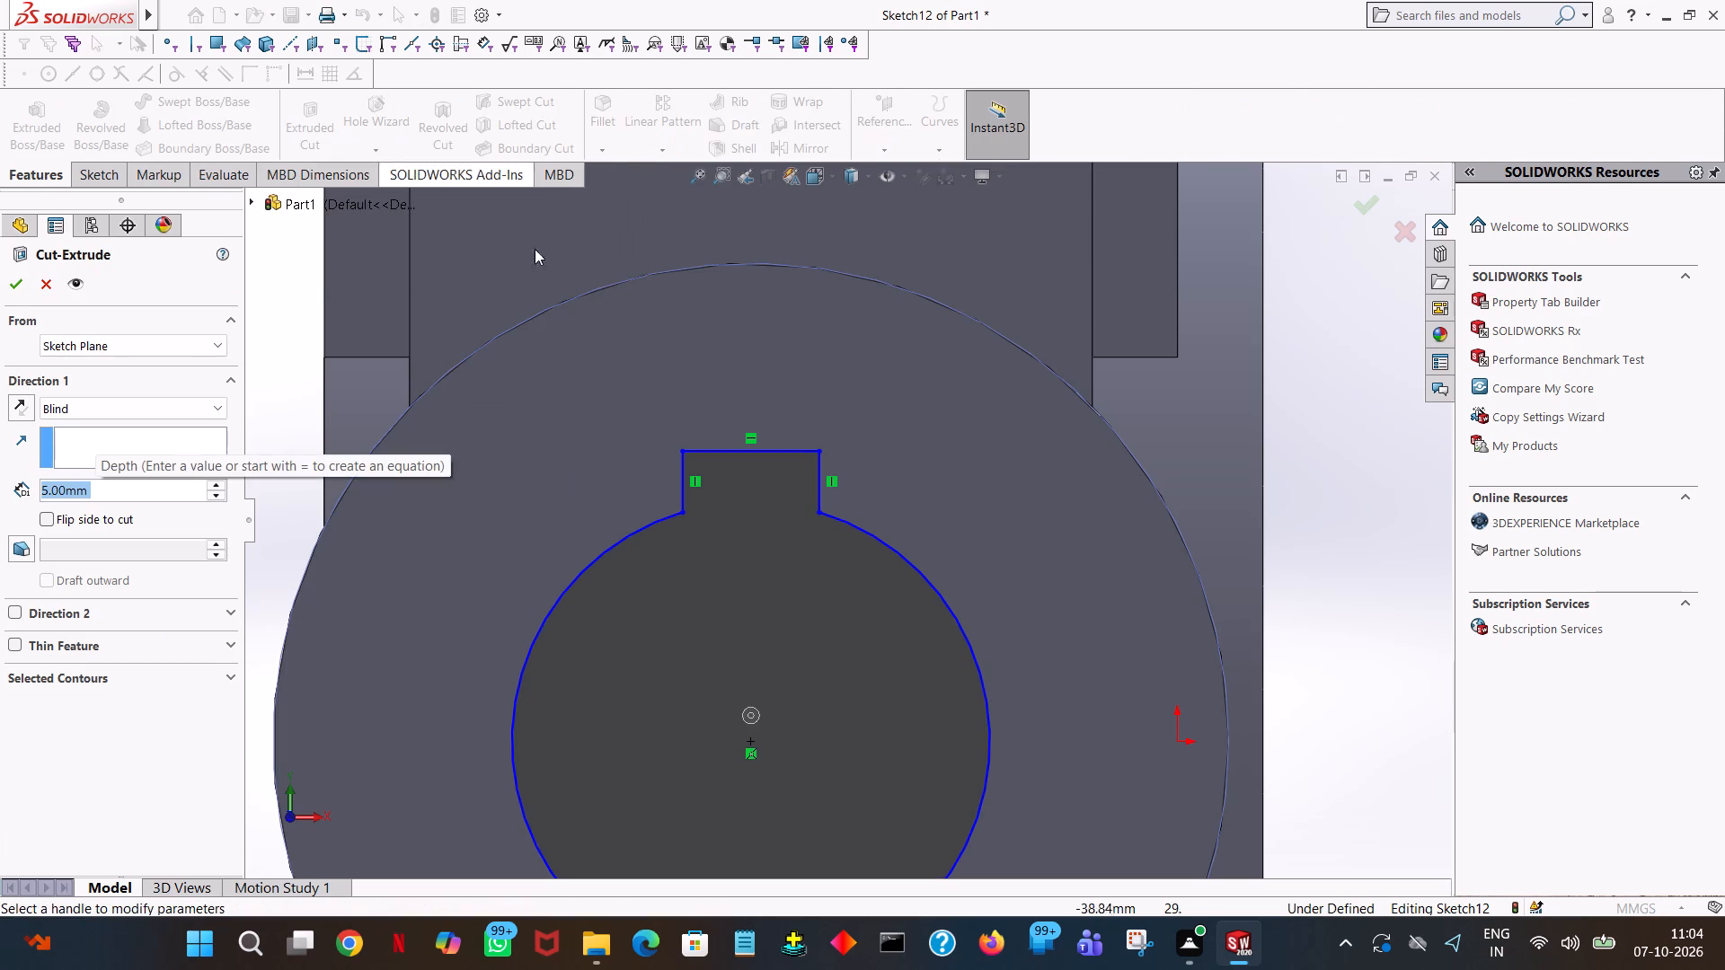
{"action": "scroll", "coordinate": [691, 301], "scroll_direction": "down", "scroll_amount": 3, "text": "ctrl"}
{"action": "scroll", "coordinate": [691, 301], "scroll_direction": "up", "scroll_amount": 10, "text": "ctrl"}
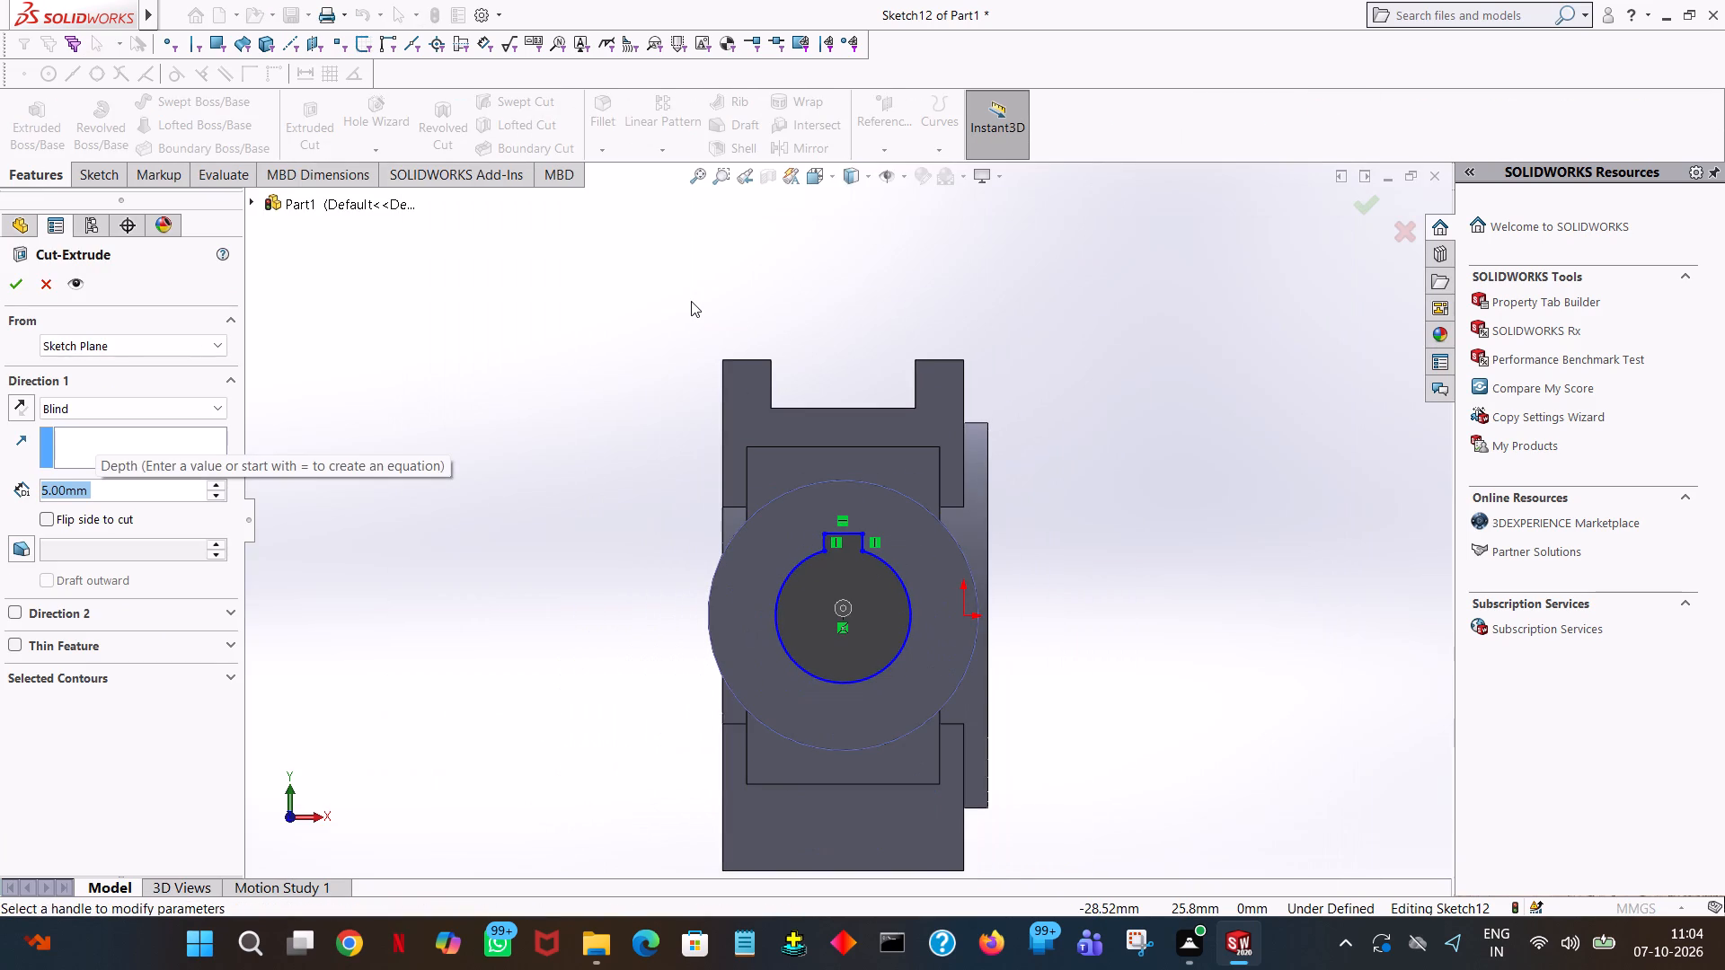
{"action": "middle_click_drag", "start_coordinate": [1163, 472], "coordinate": [1011, 498]}
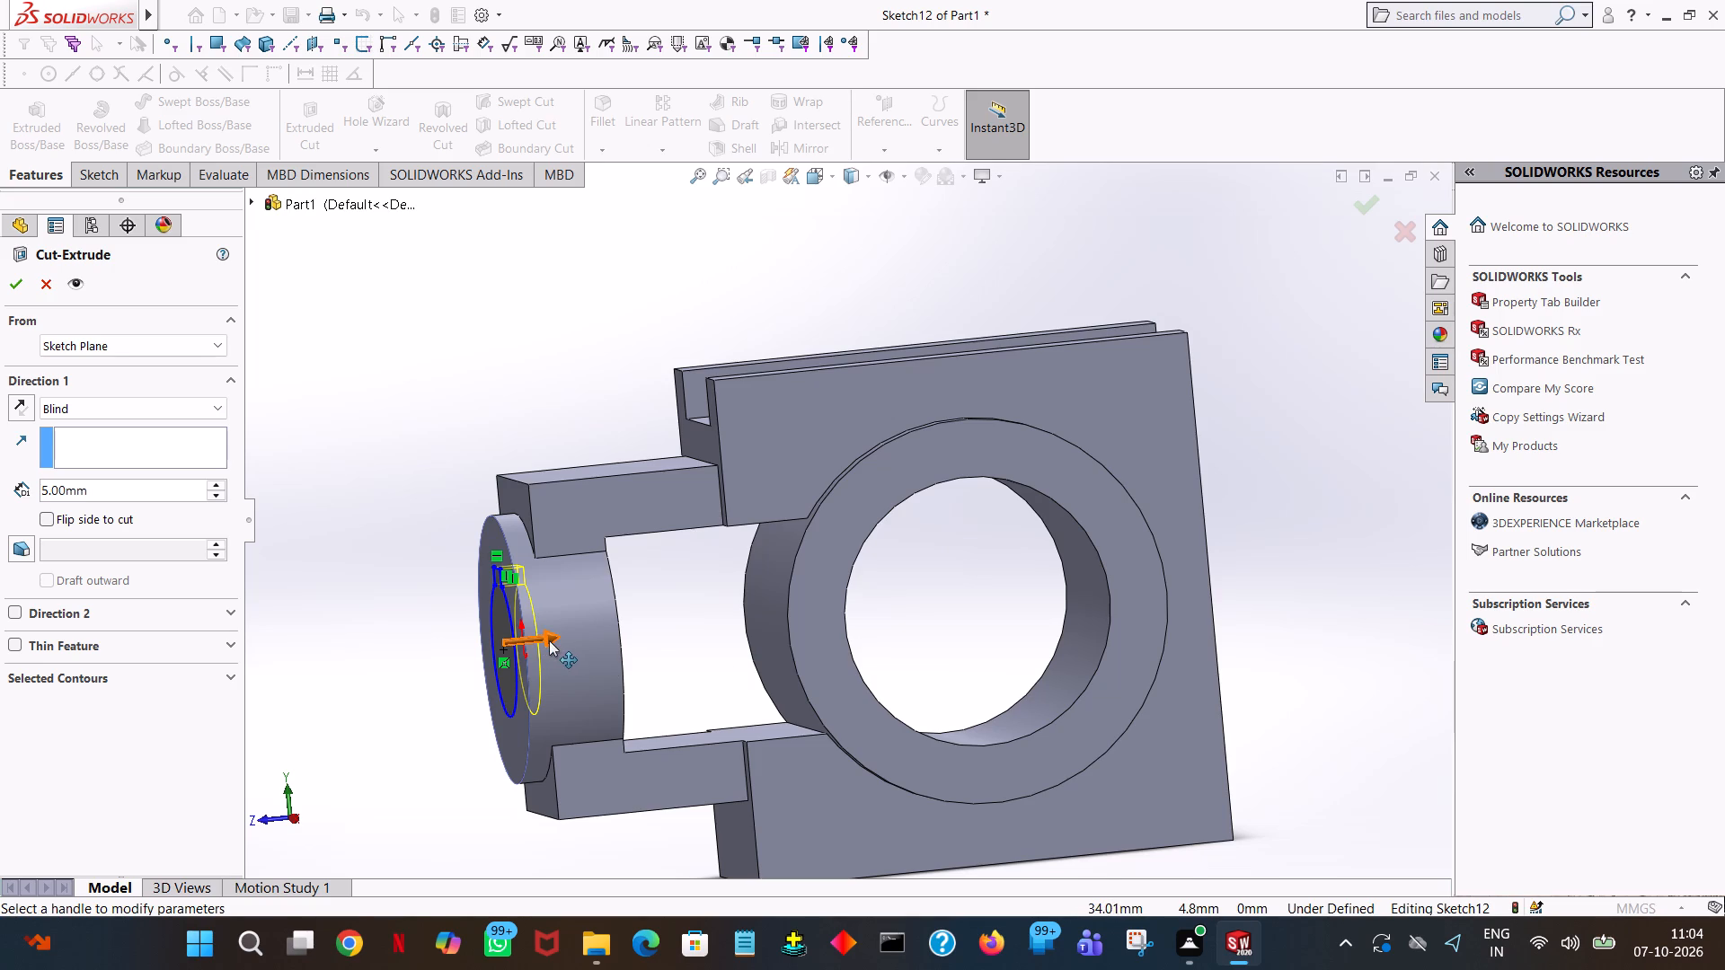
{"action": "left_click_drag", "start_coordinate": [549, 640], "coordinate": [650, 637]}
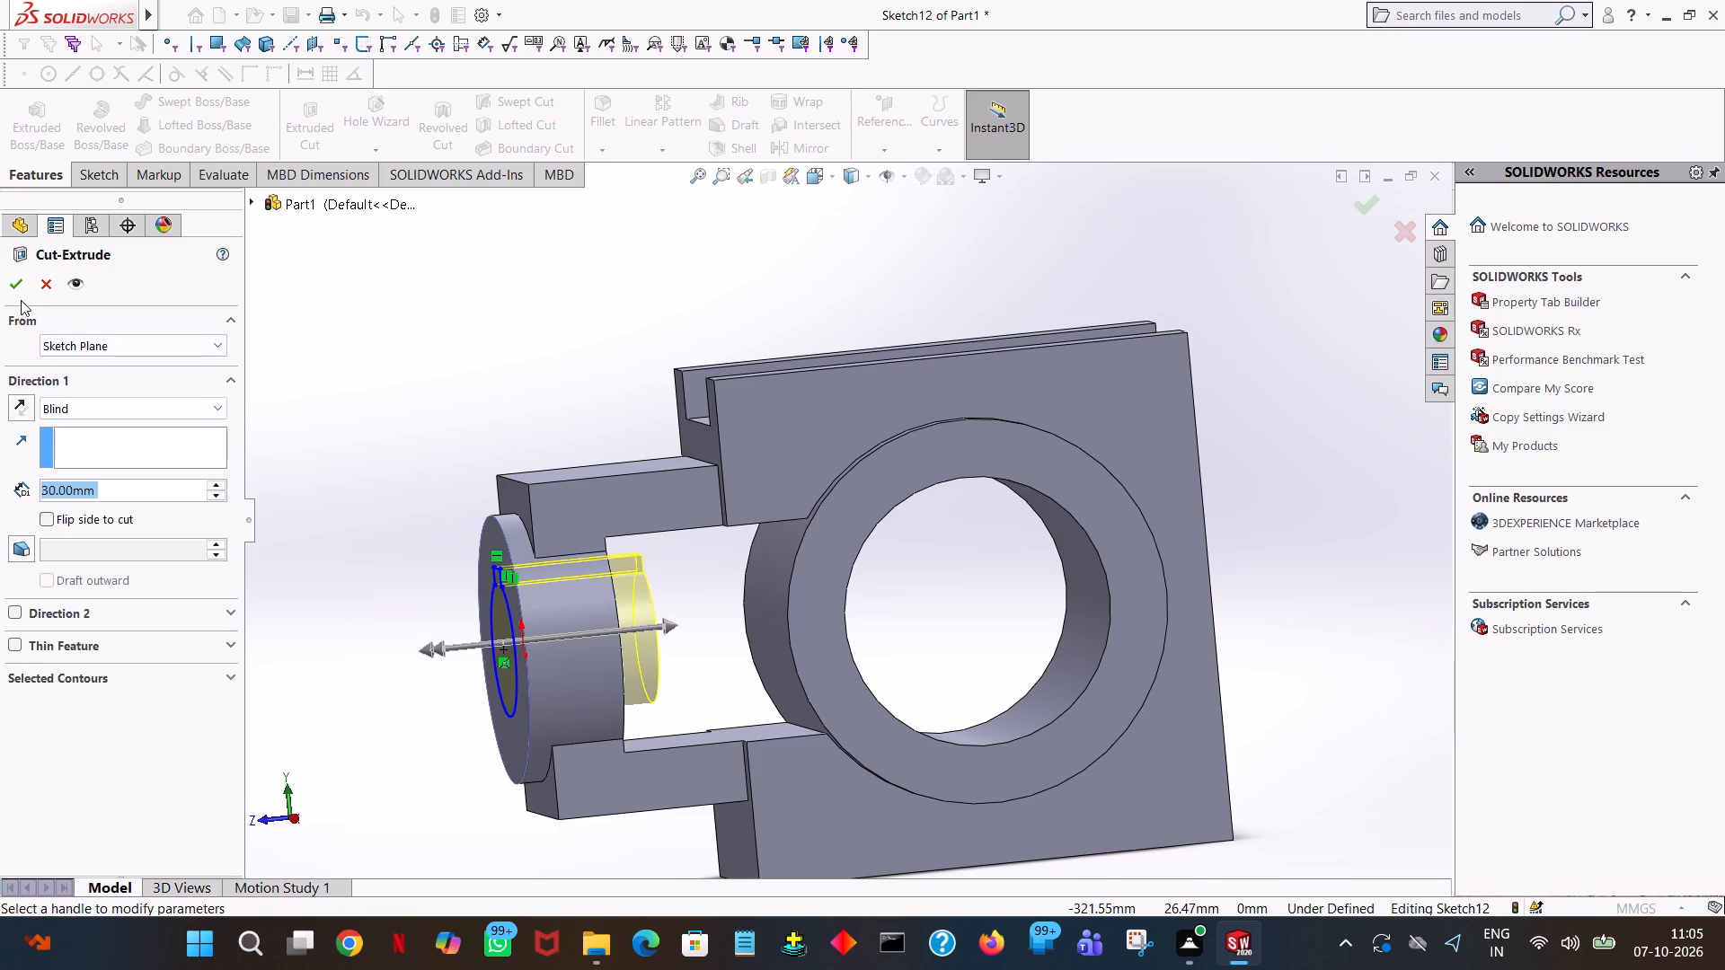
{"action": "left_click", "coordinate": [21, 288]}
{"action": "left_click", "coordinate": [554, 297]}
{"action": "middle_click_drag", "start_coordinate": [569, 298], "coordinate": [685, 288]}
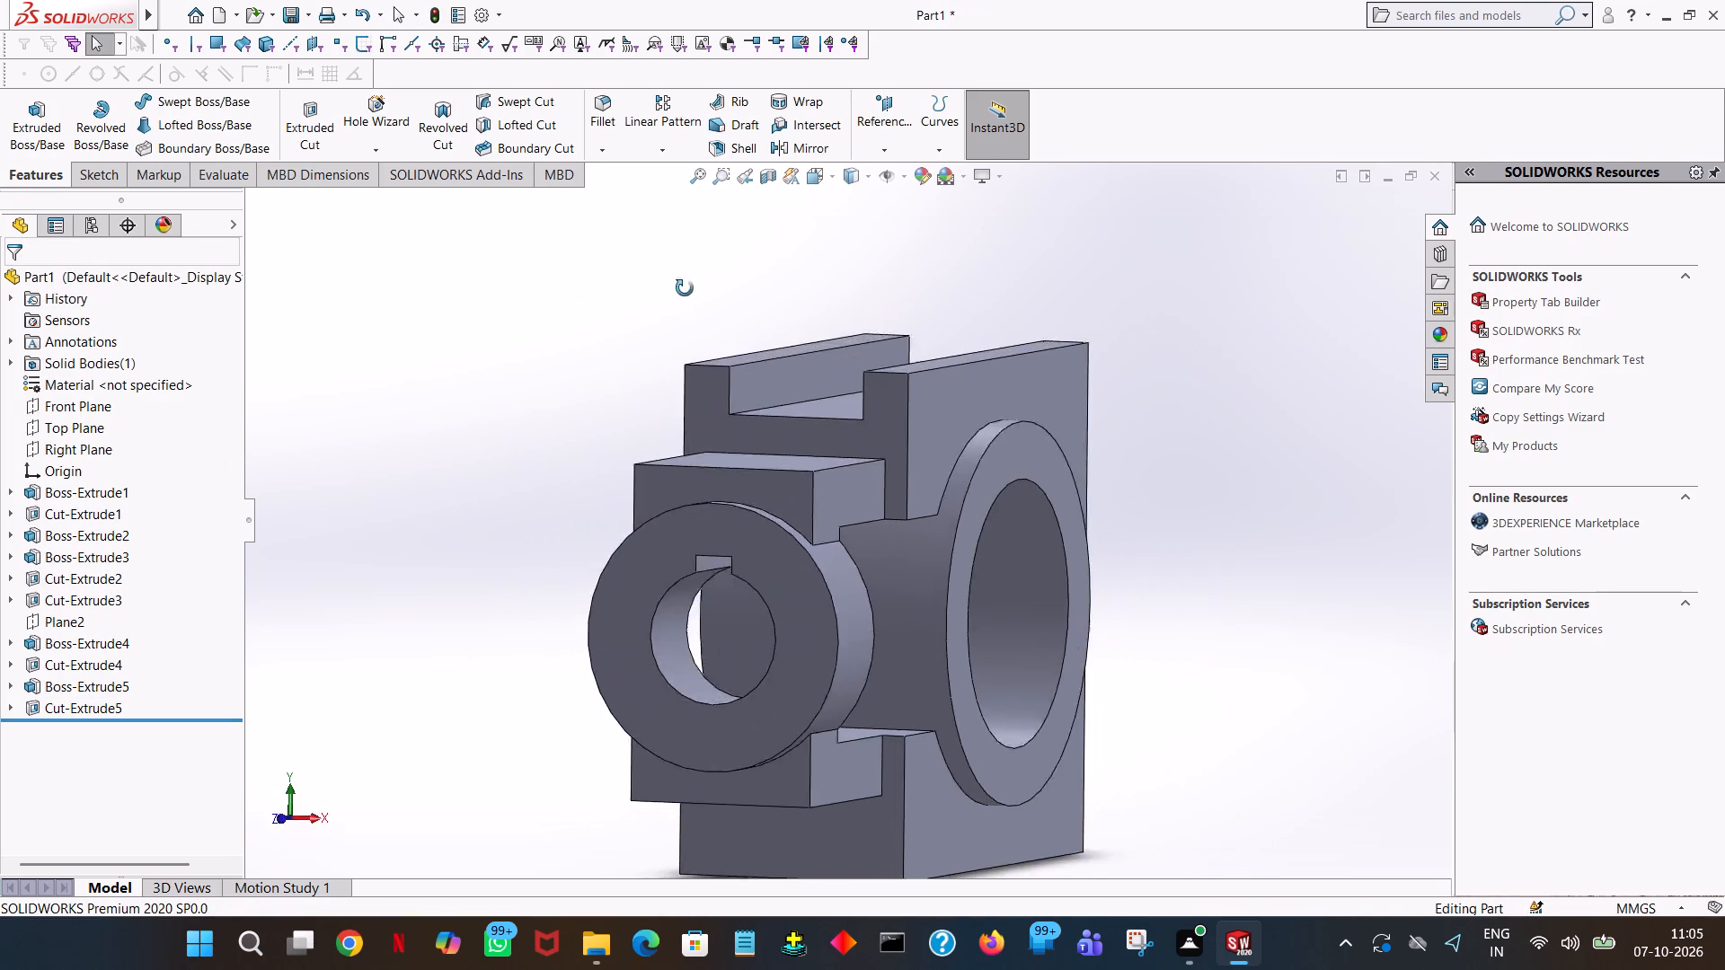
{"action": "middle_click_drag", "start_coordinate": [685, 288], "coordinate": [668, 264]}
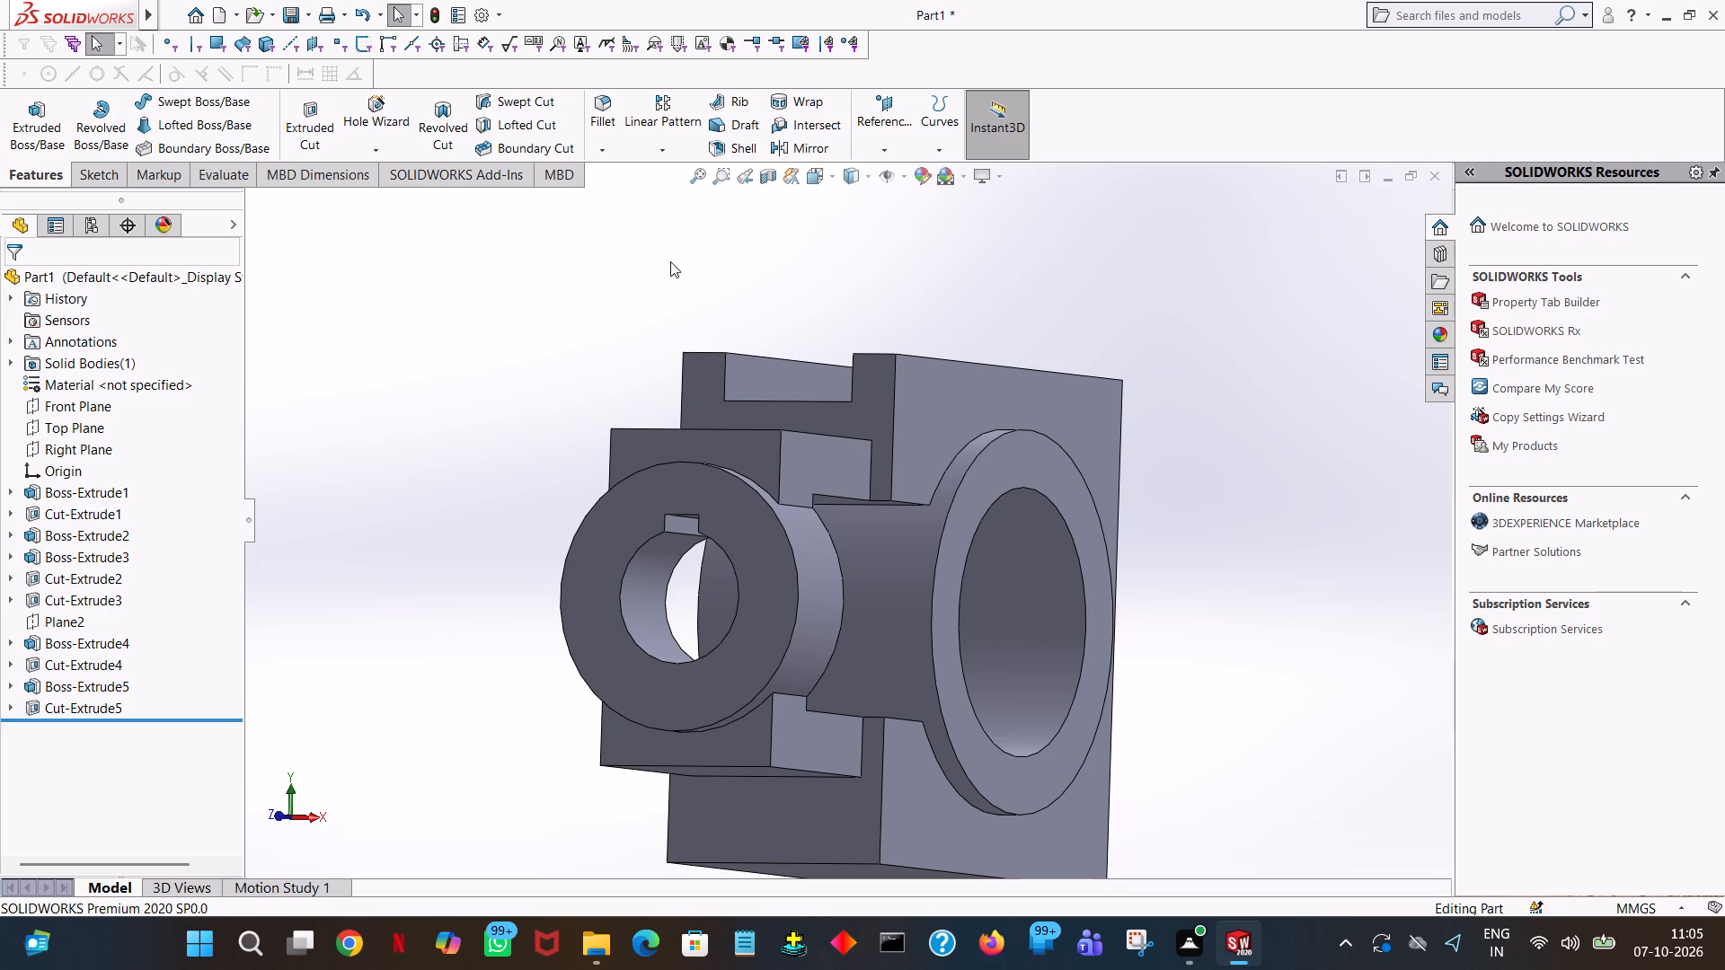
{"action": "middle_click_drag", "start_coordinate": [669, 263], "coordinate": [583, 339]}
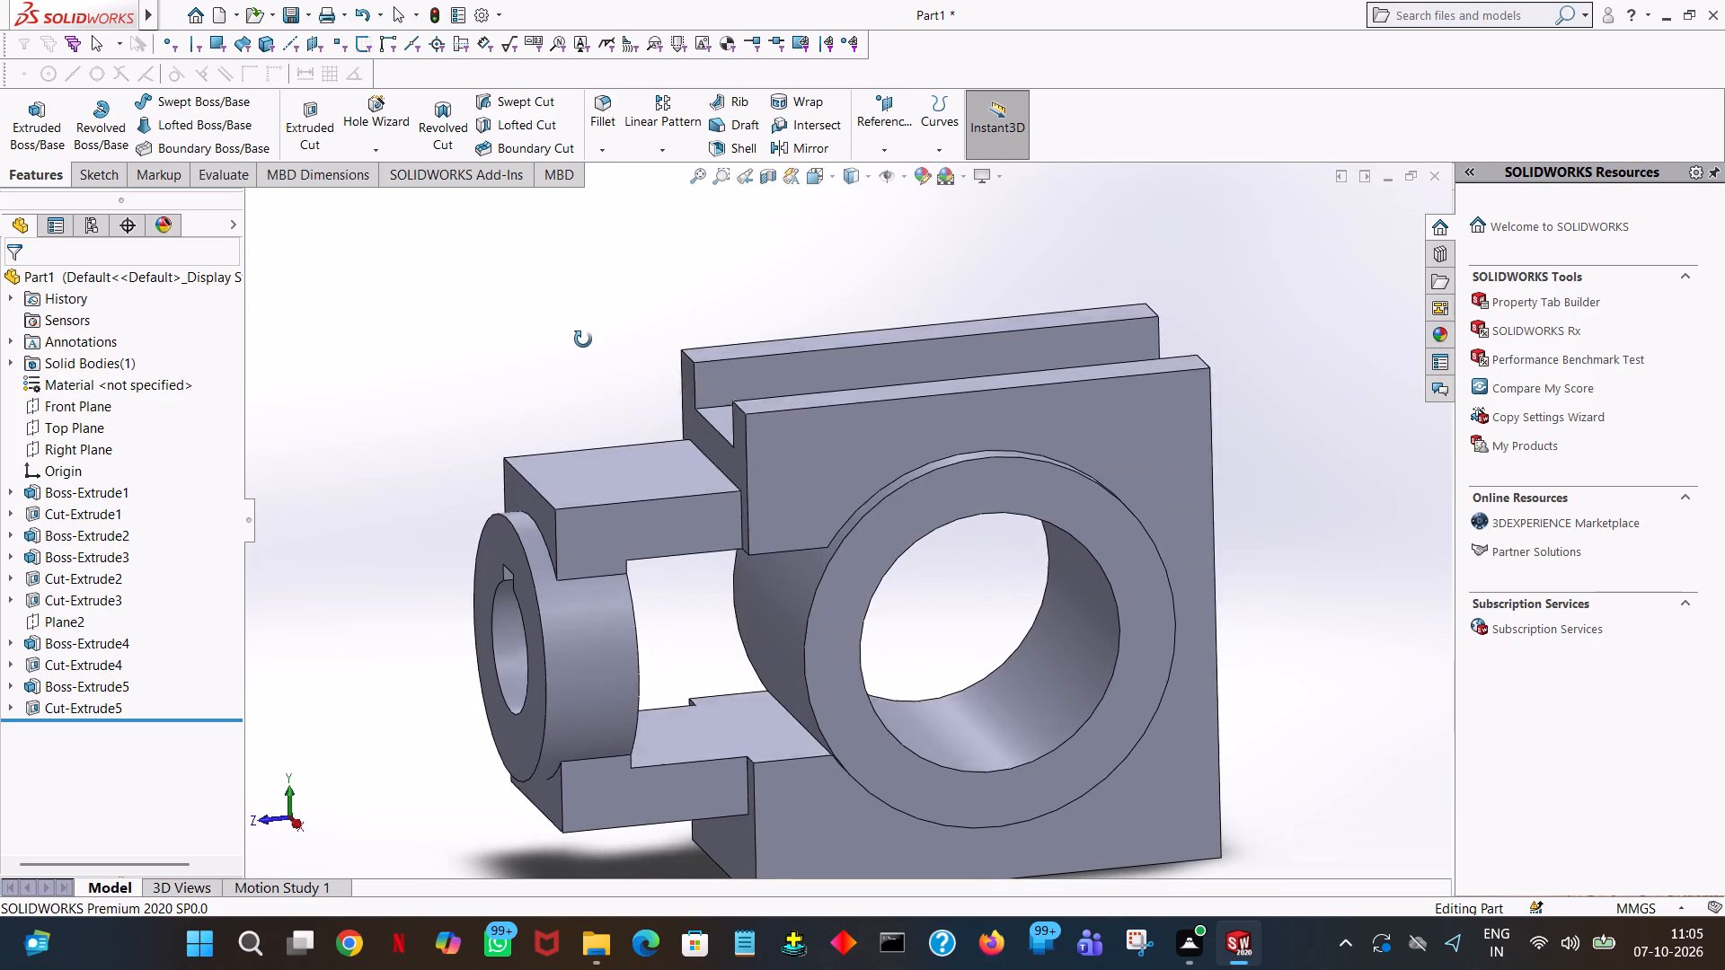
Examine the model from several sides, checking the keyed end boss, the bored cylinder and the block's plain side face.
{"action": "middle_click_drag", "start_coordinate": [583, 339], "coordinate": [576, 337]}
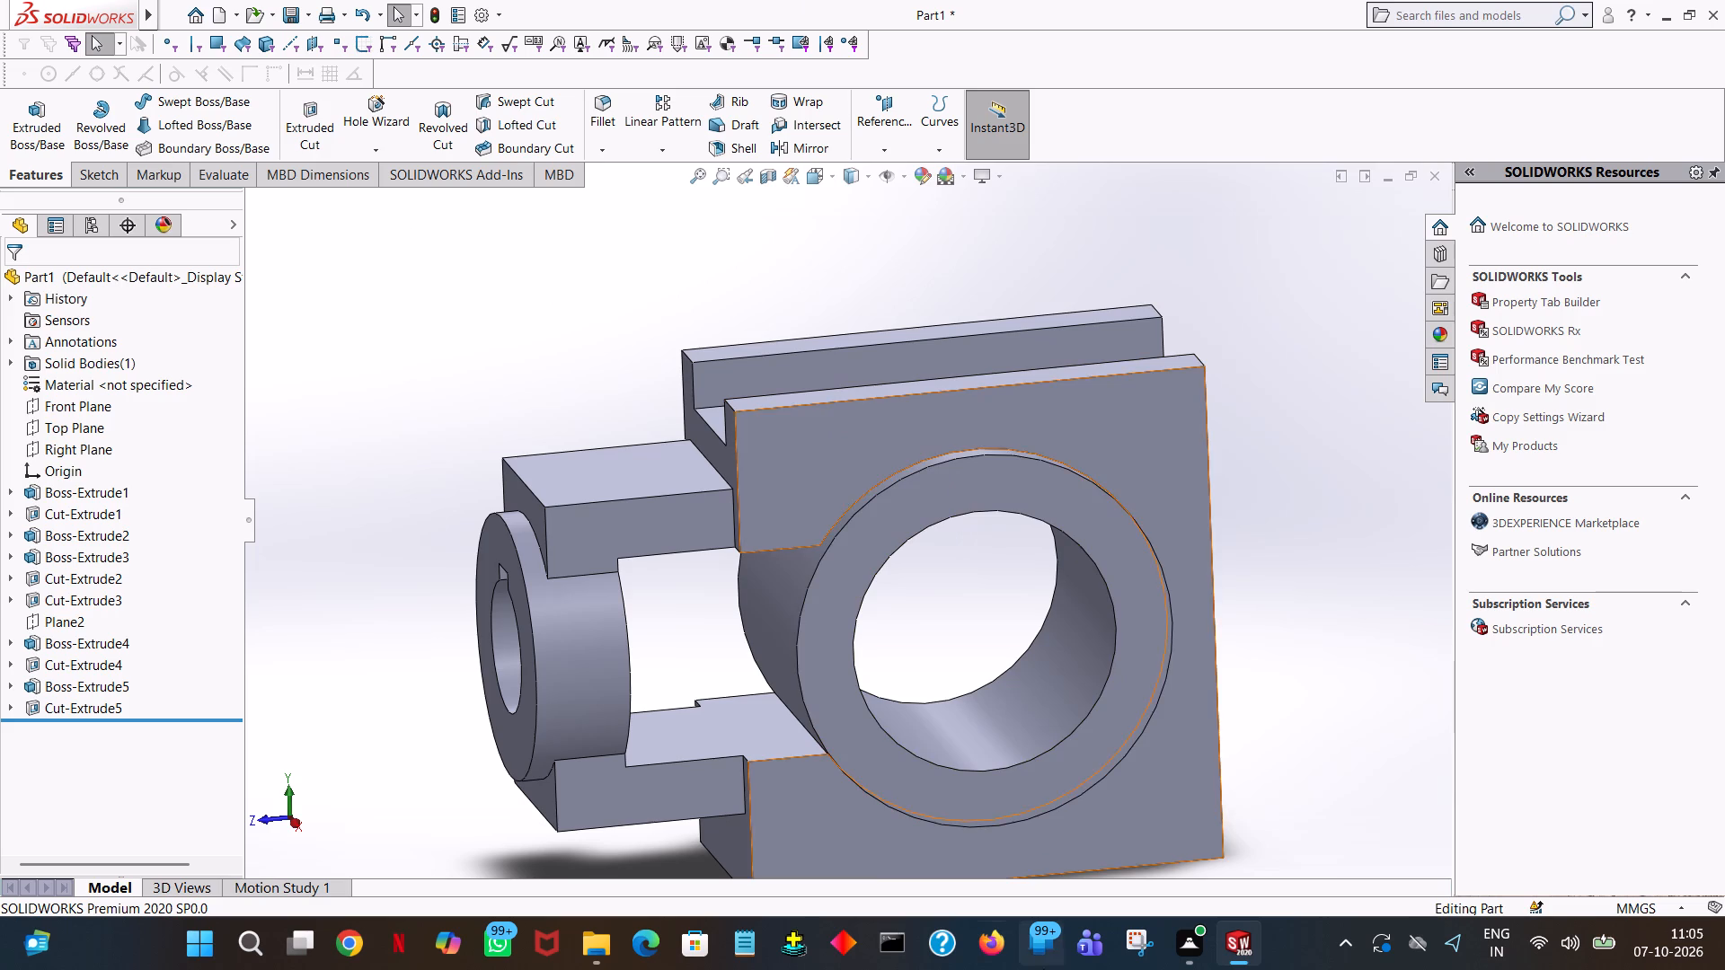
{"action": "middle_click_drag", "start_coordinate": [1301, 675], "coordinate": [1340, 519]}
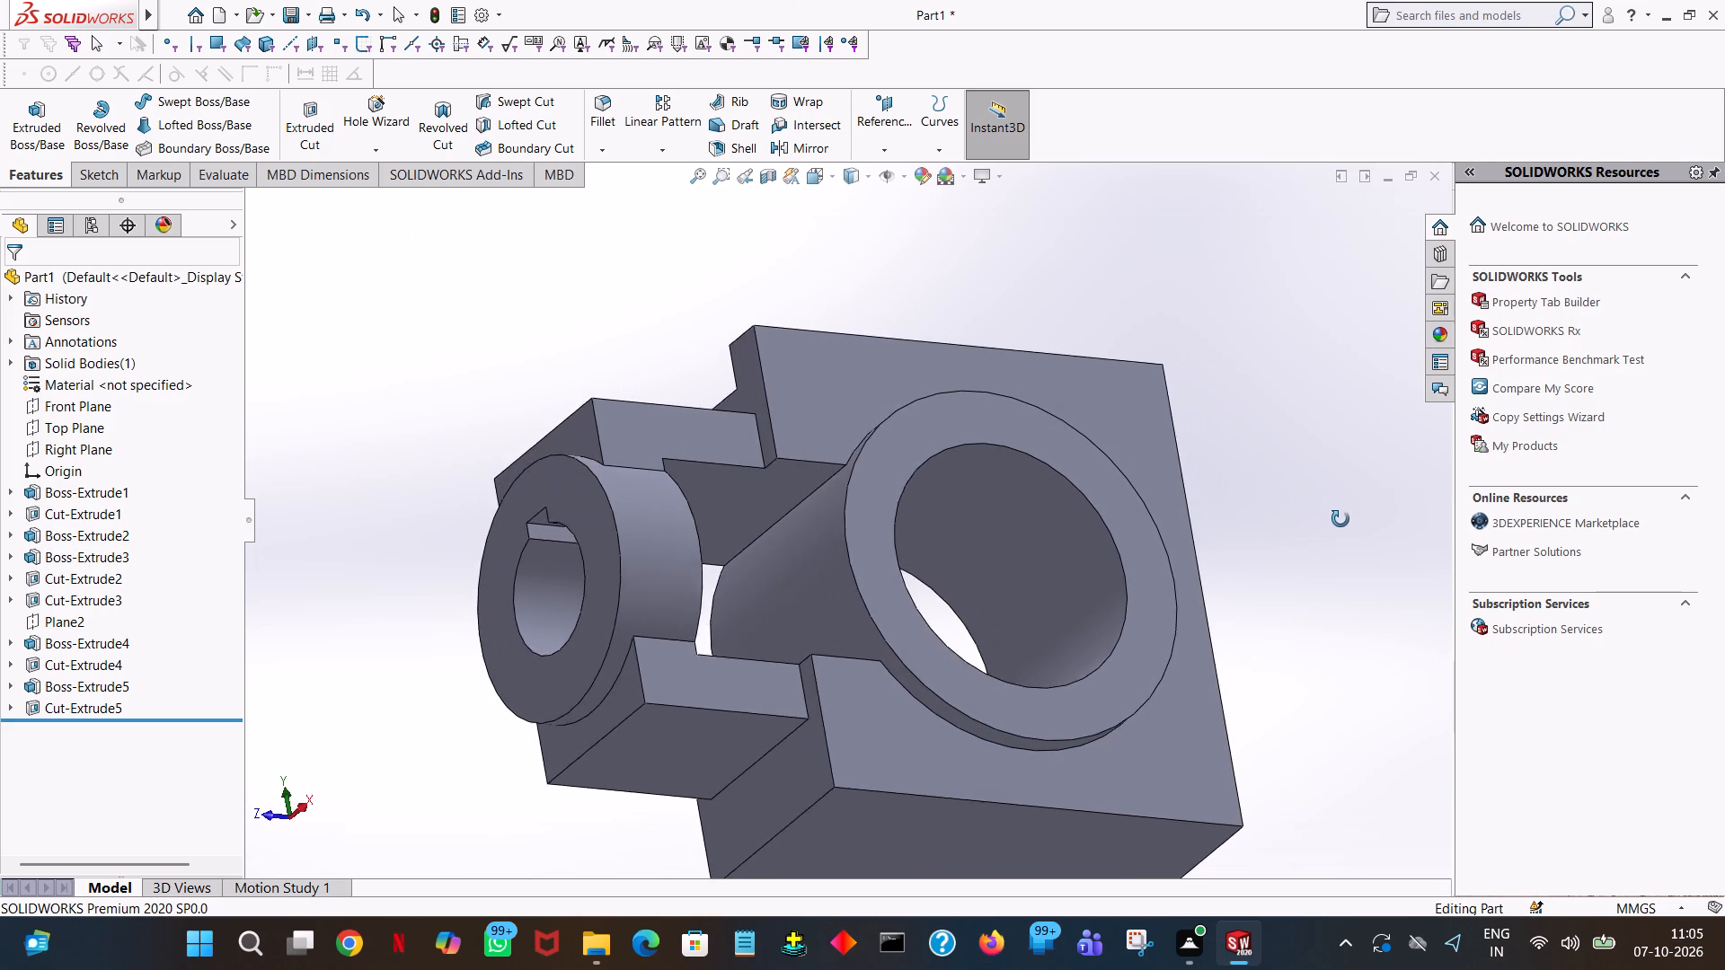
{"action": "middle_click_drag", "start_coordinate": [1340, 519], "coordinate": [1355, 531]}
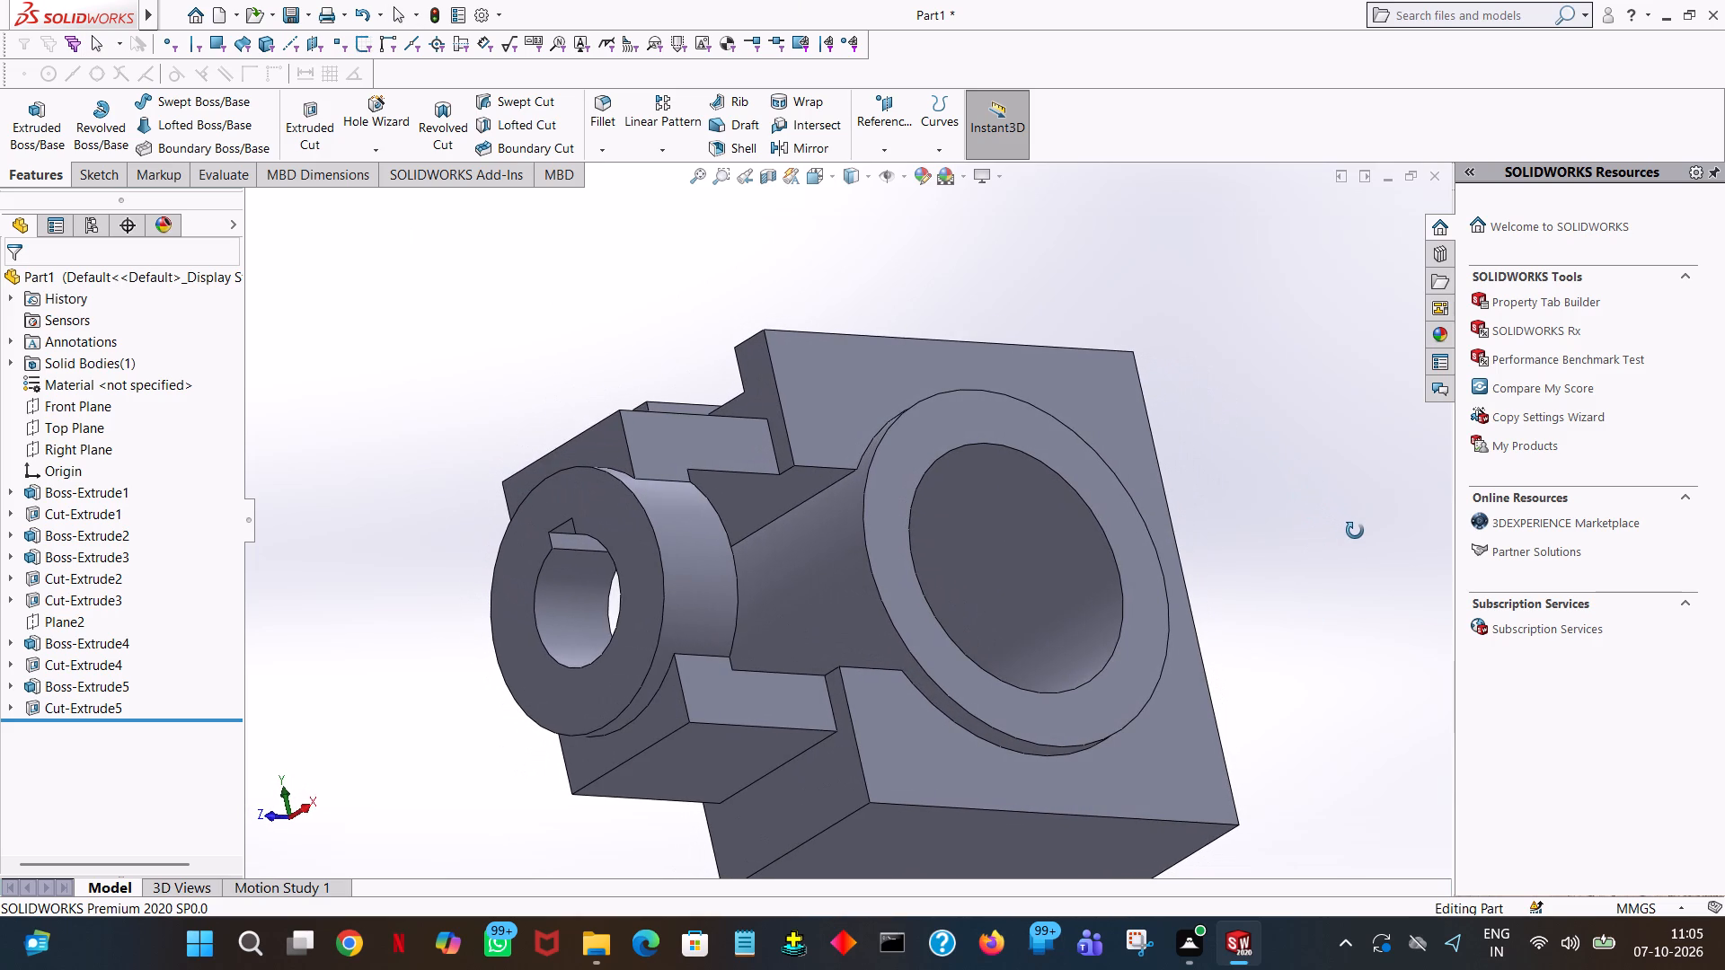
{"action": "middle_click_drag", "start_coordinate": [1355, 531], "coordinate": [1313, 551]}
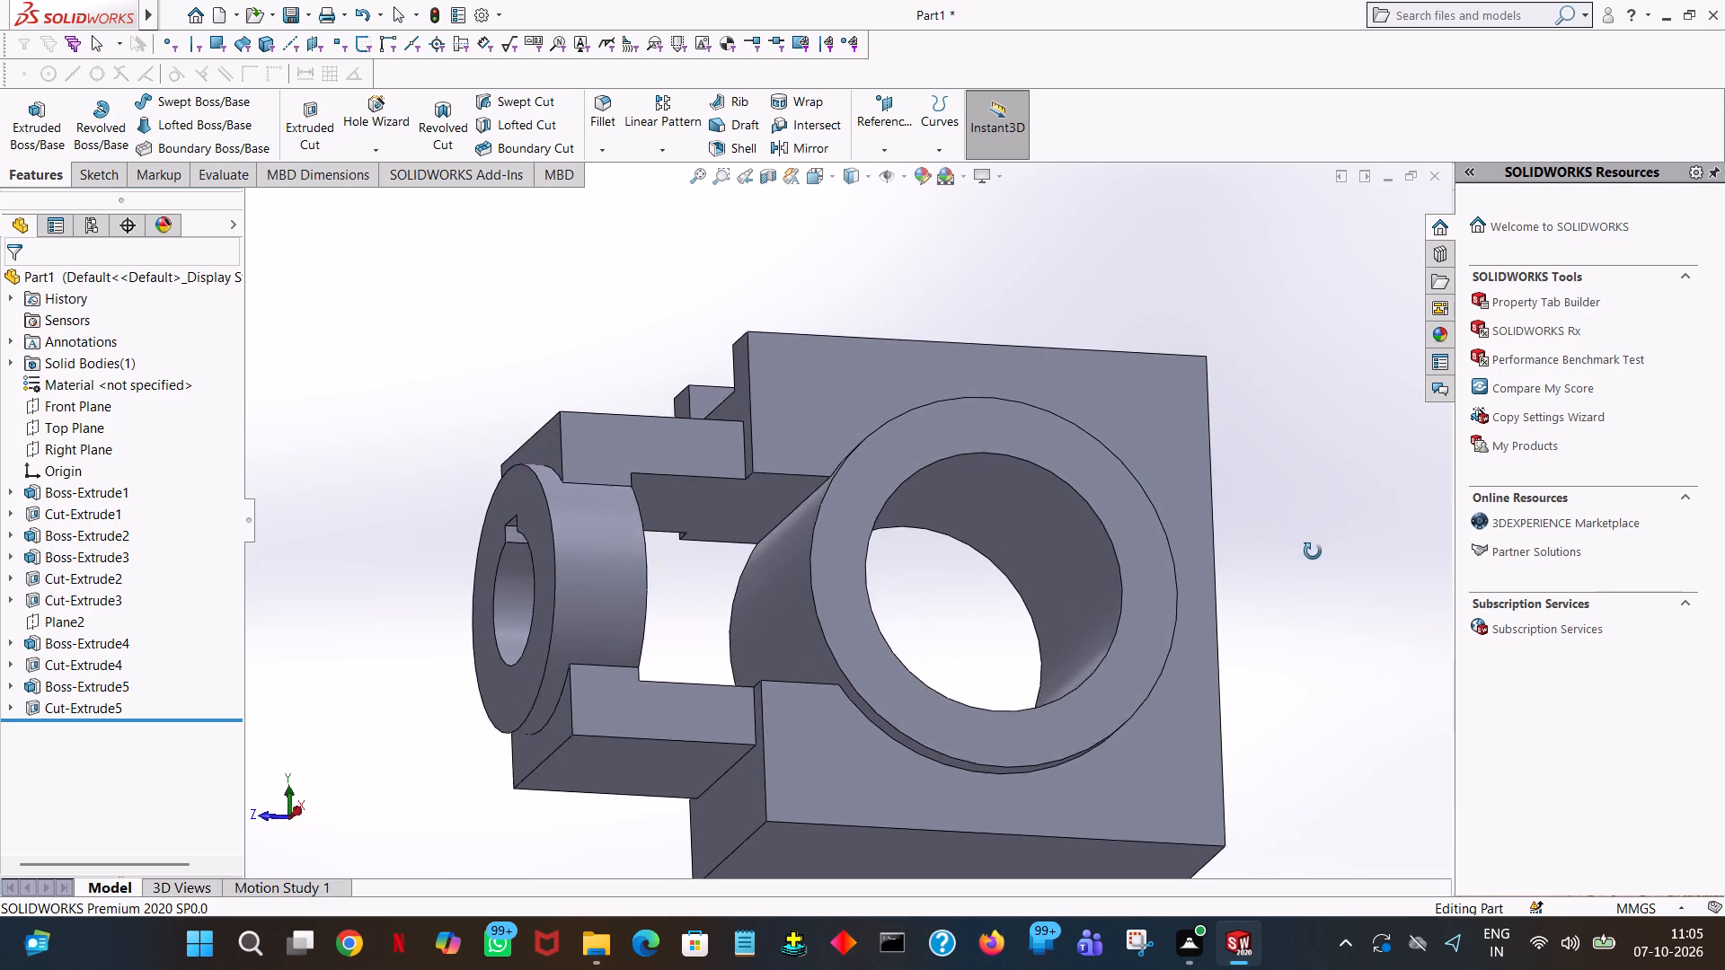
{"action": "middle_click_drag", "start_coordinate": [1313, 551], "coordinate": [1404, 561]}
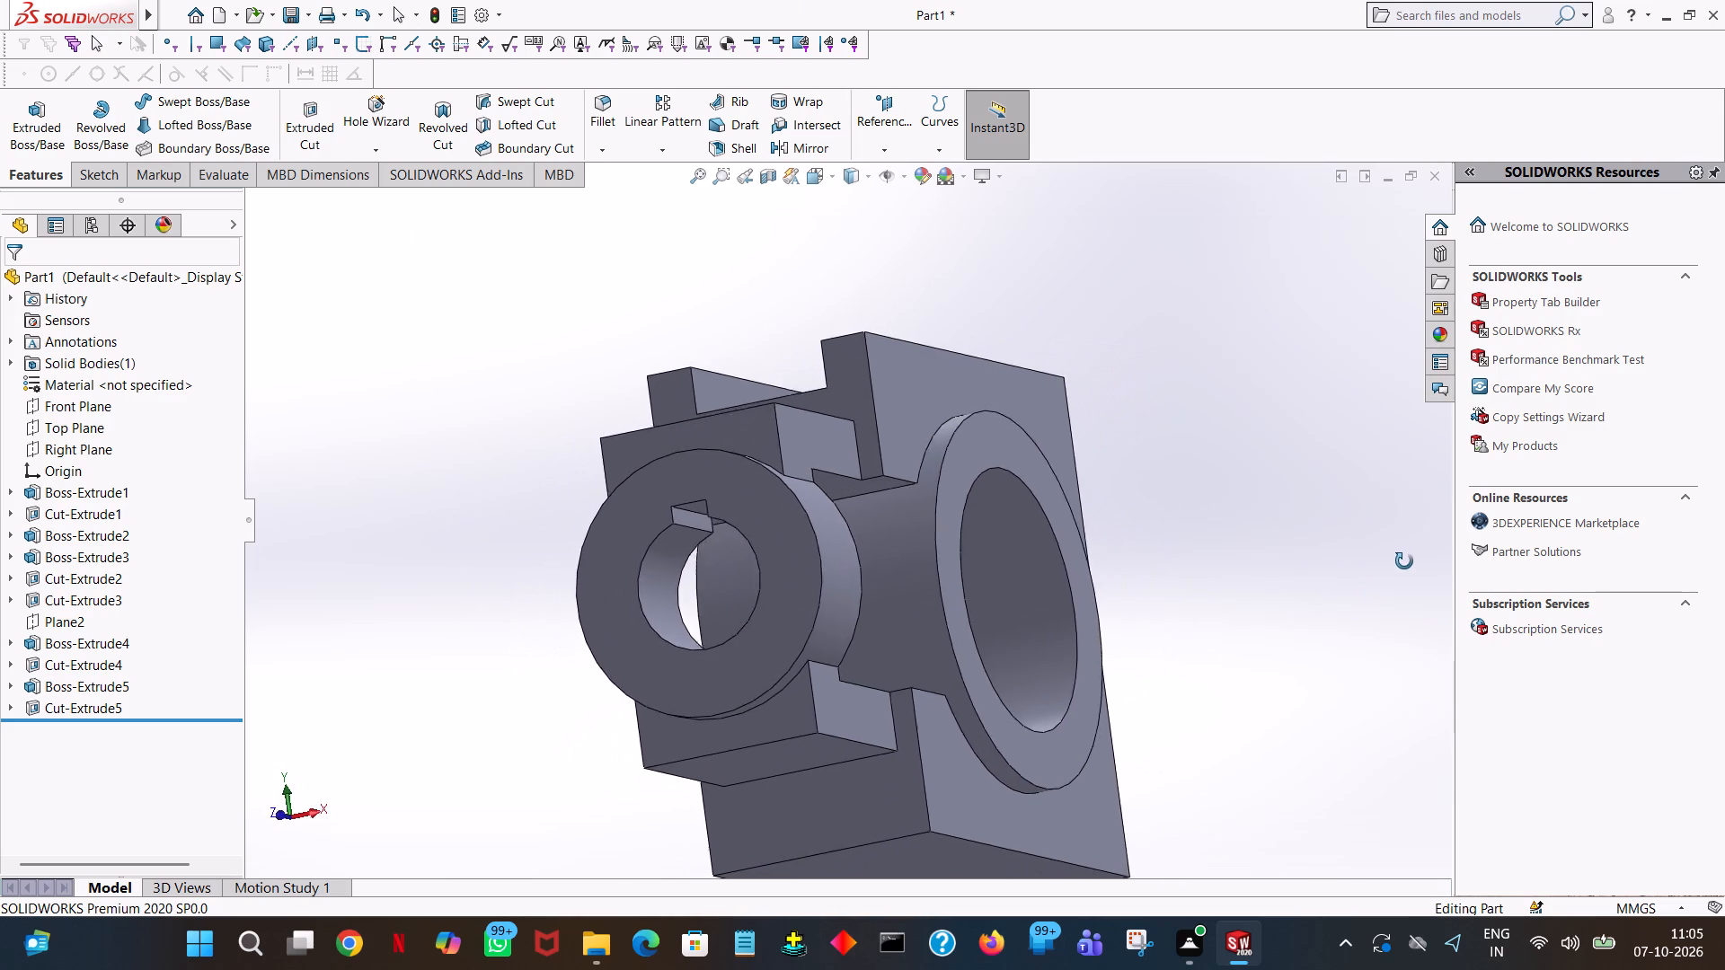
{"action": "middle_click_drag", "start_coordinate": [1404, 561], "coordinate": [1426, 517]}
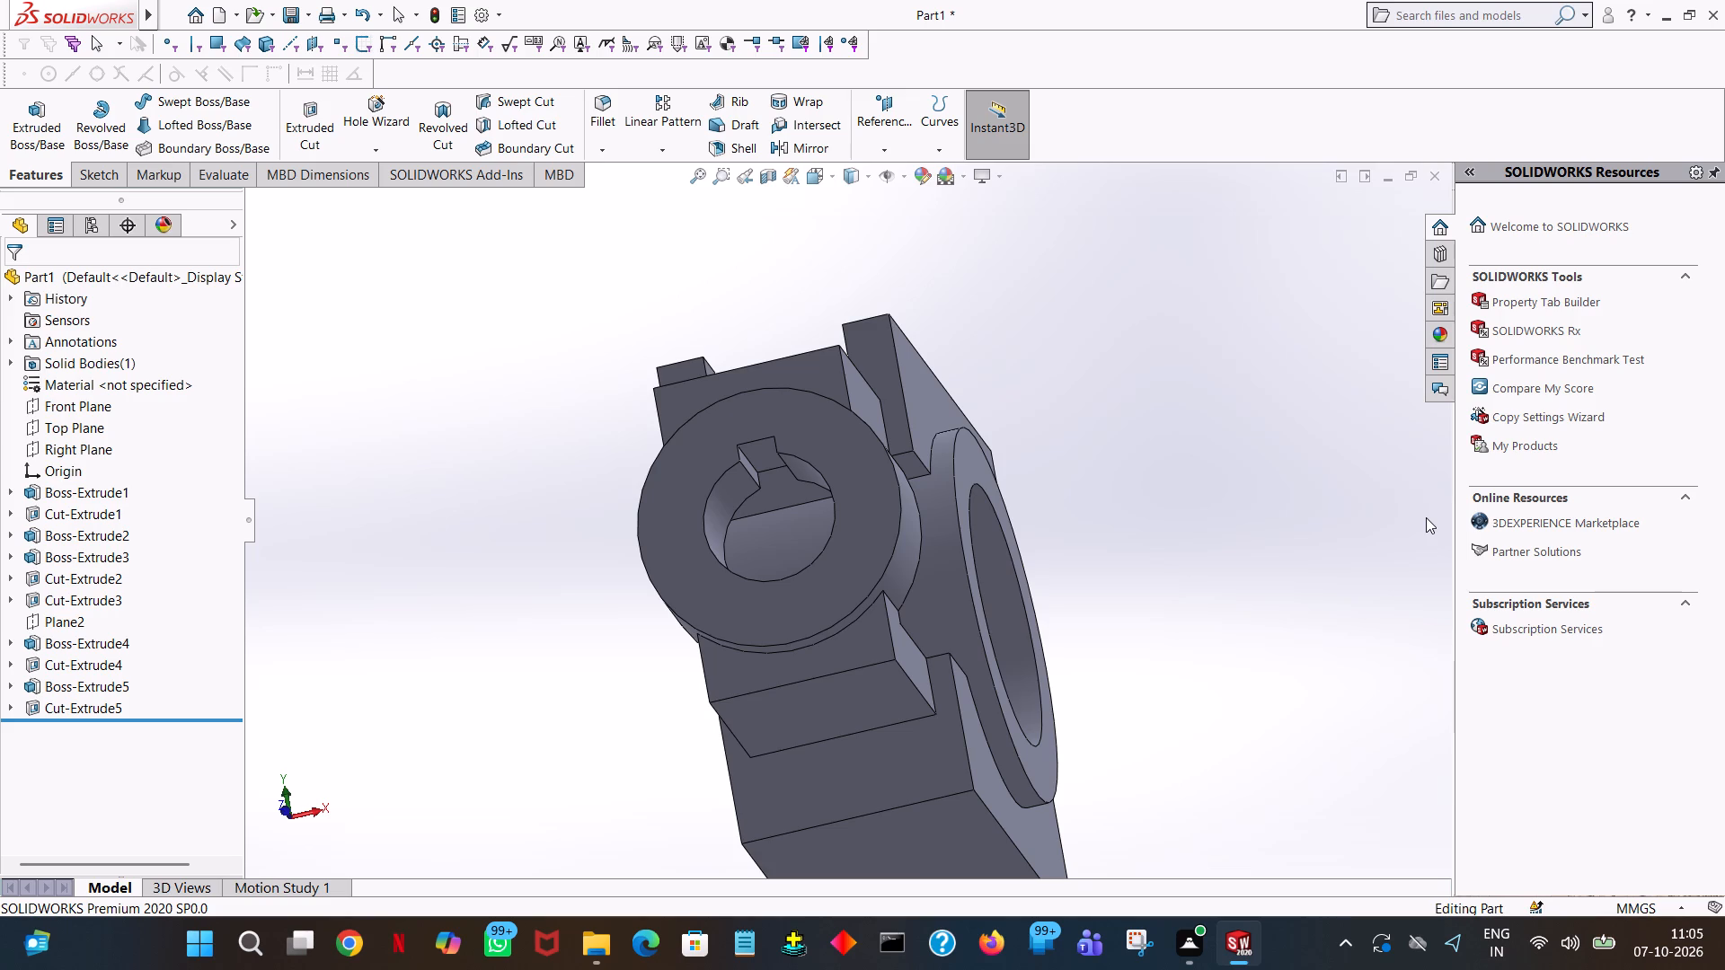
{"action": "middle_click_drag", "start_coordinate": [1118, 674], "coordinate": [1207, 628]}
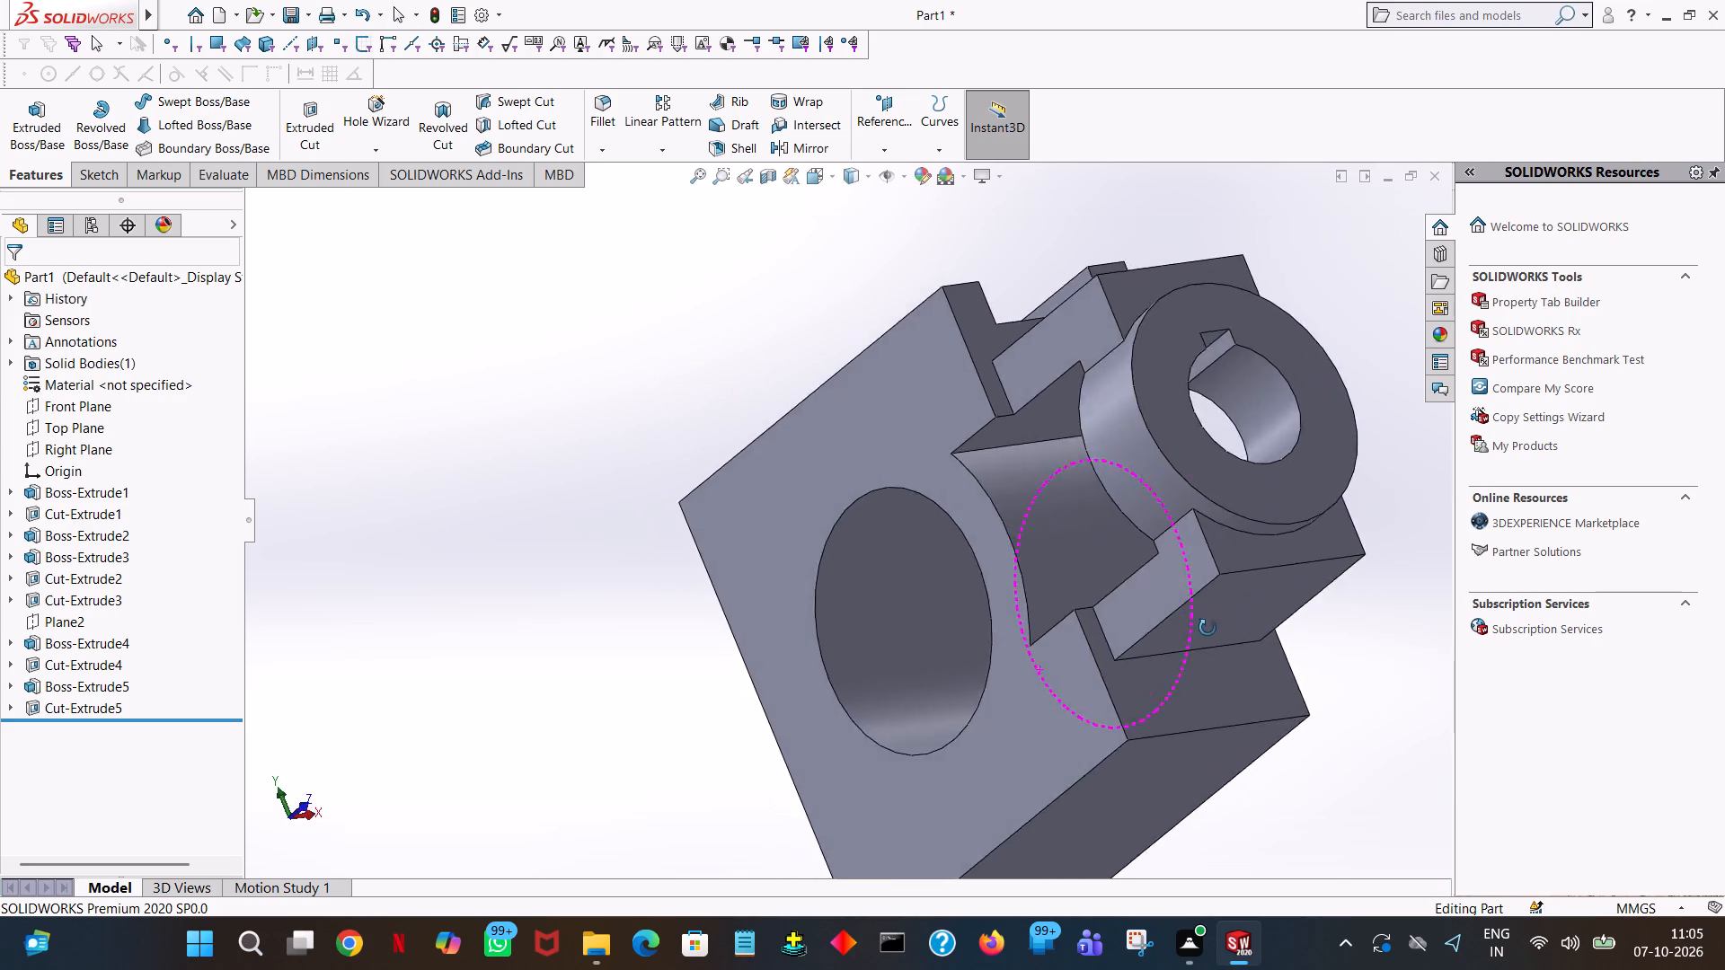
{"action": "middle_click_drag", "start_coordinate": [1207, 628], "coordinate": [1263, 837]}
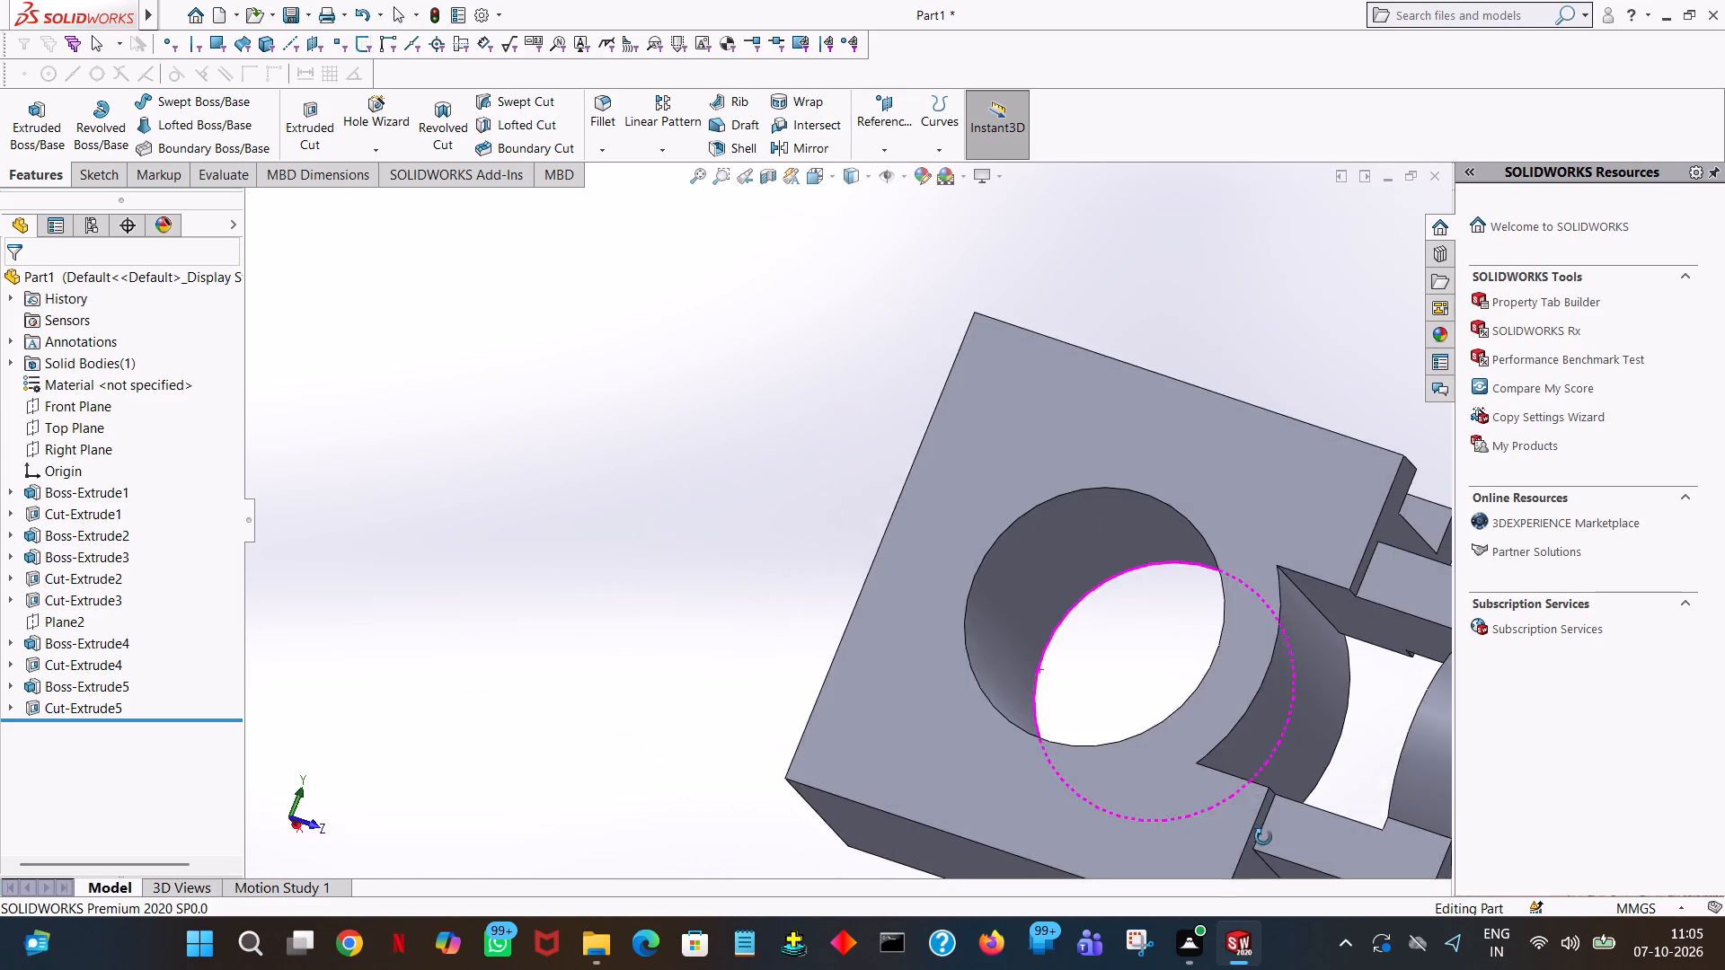
{"action": "middle_click_drag", "start_coordinate": [1263, 837], "coordinate": [1432, 845]}
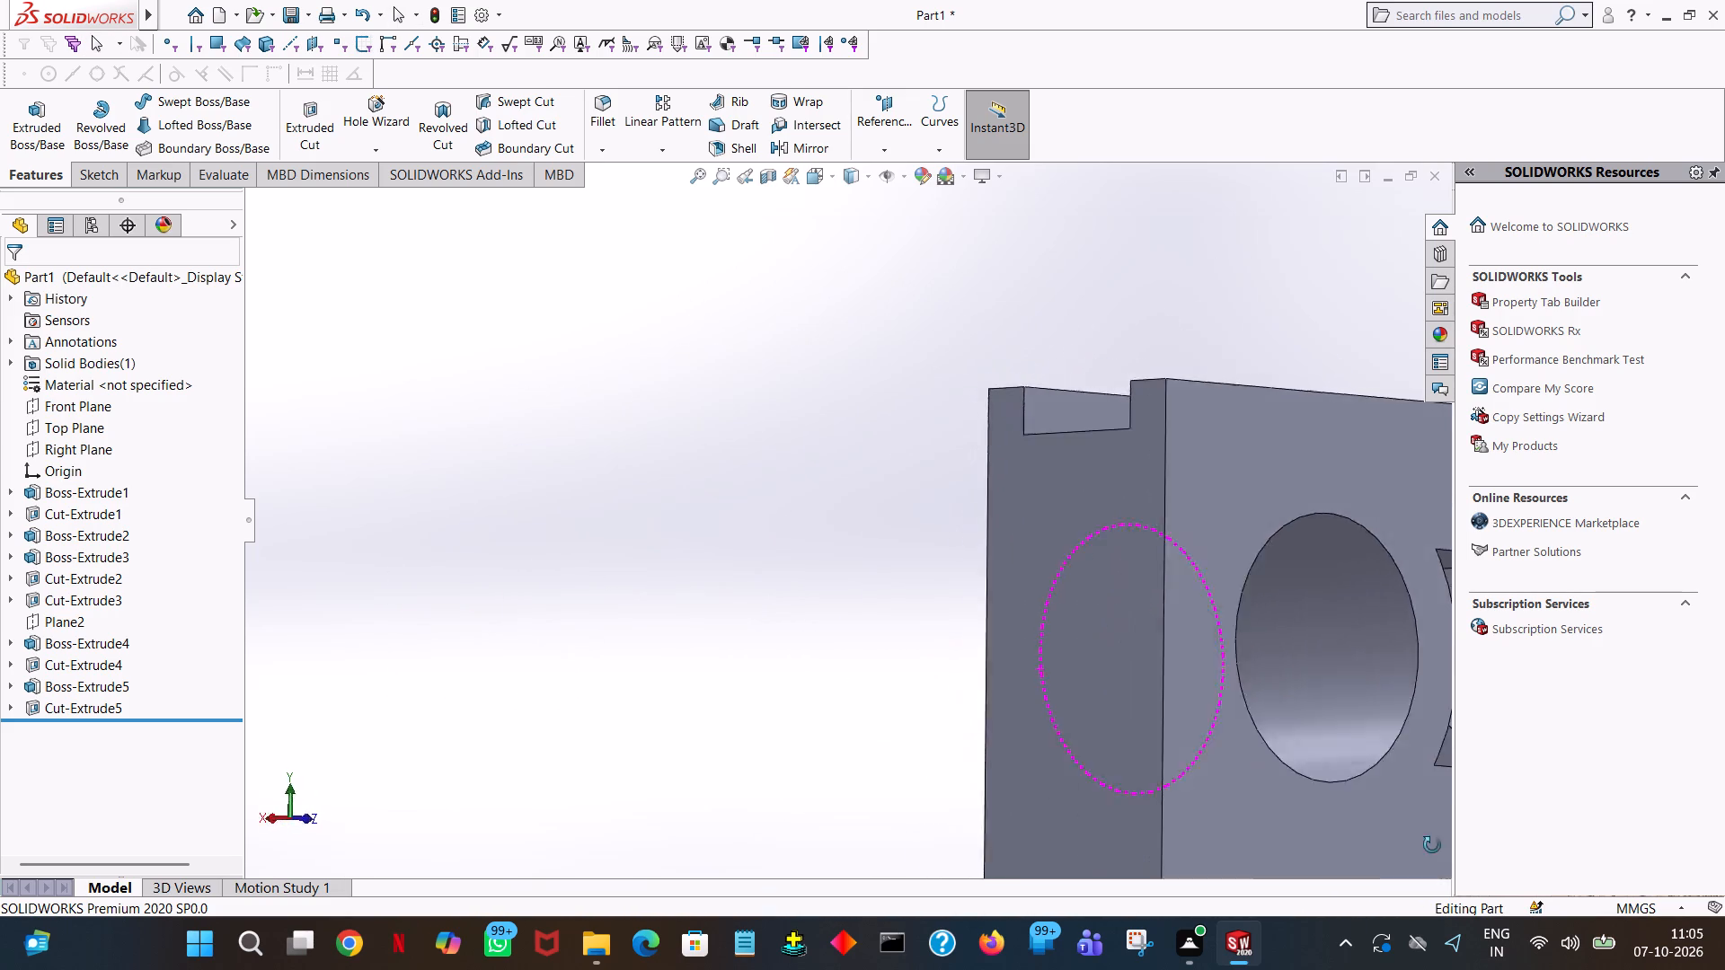
{"action": "middle_click_drag", "start_coordinate": [1432, 845], "coordinate": [1271, 867]}
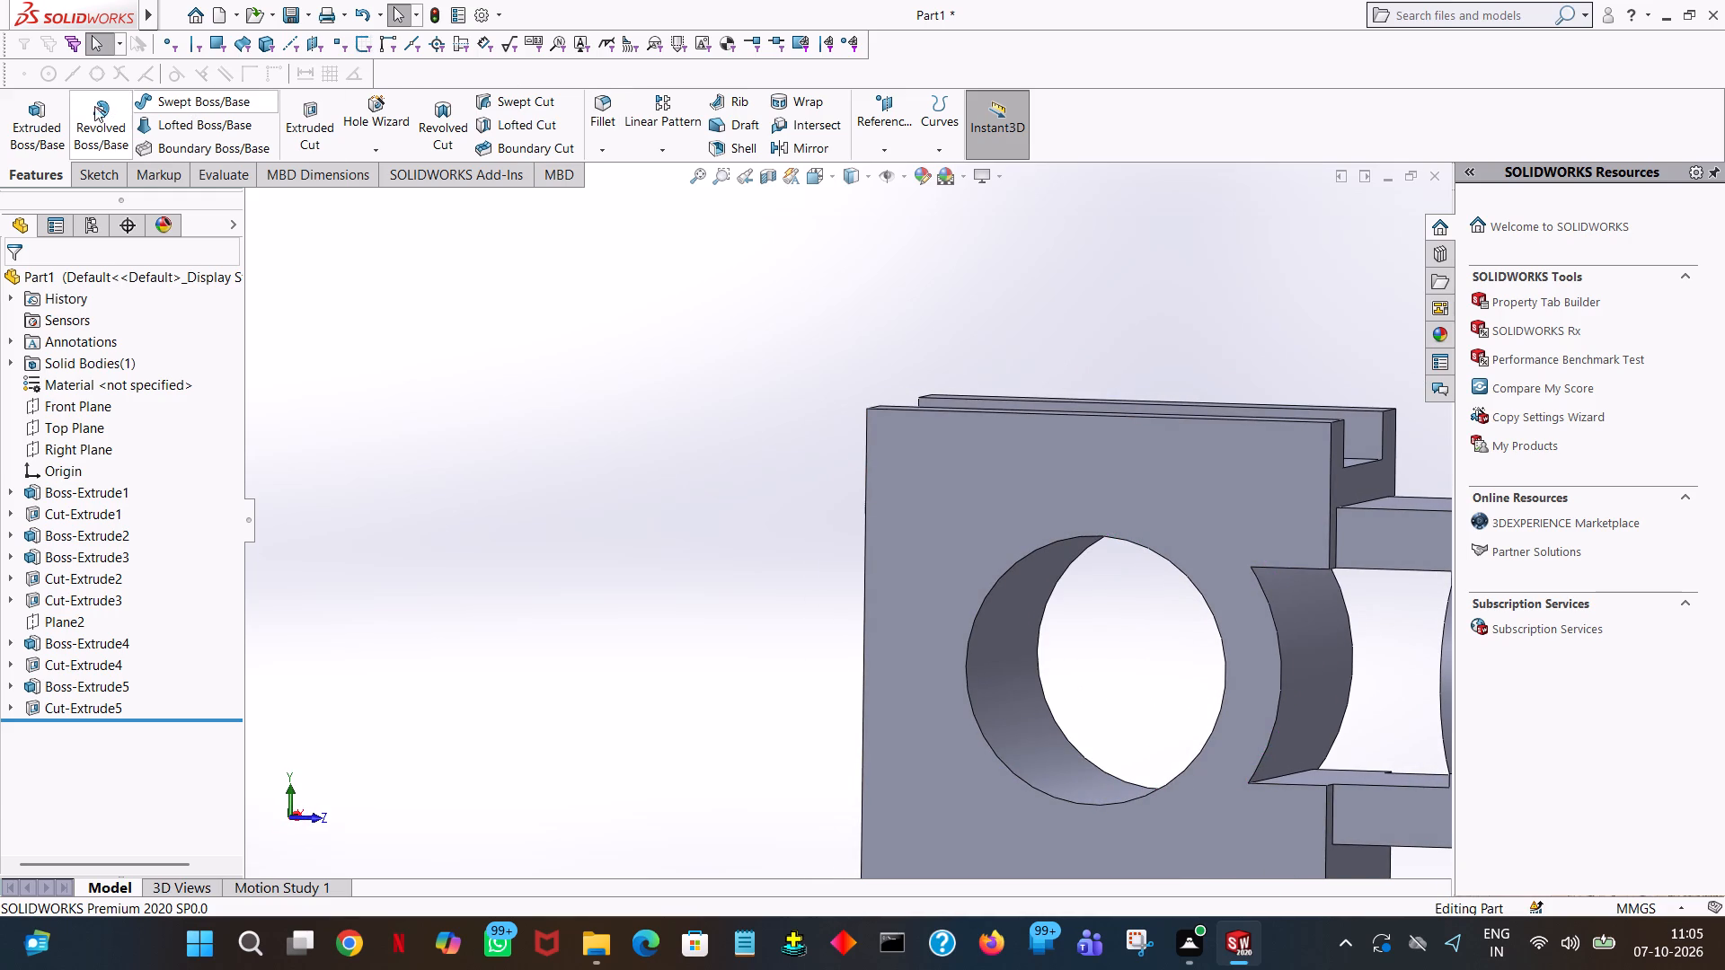
Start an Extruded Boss sketch on the block's side face without the raised collar and draw a 40 mm radius circle centred on the bore.
{"action": "left_click", "coordinate": [37, 111]}
{"action": "left_click", "coordinate": [1010, 483]}
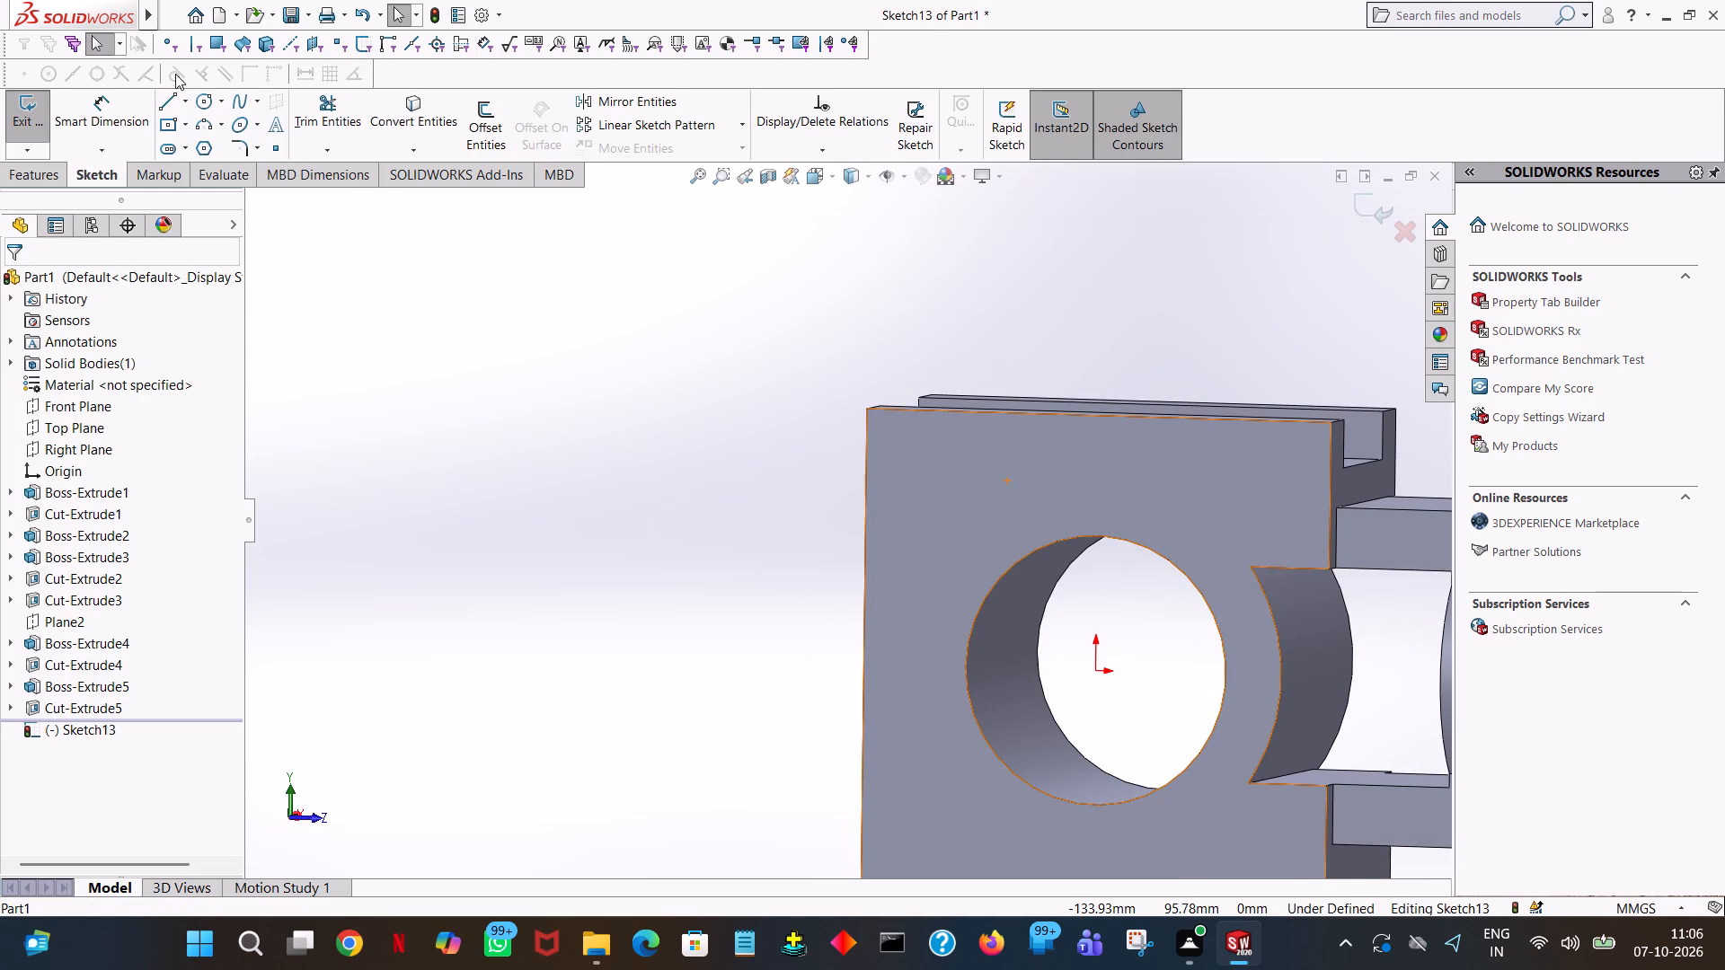
{"action": "left_click", "coordinate": [196, 96]}
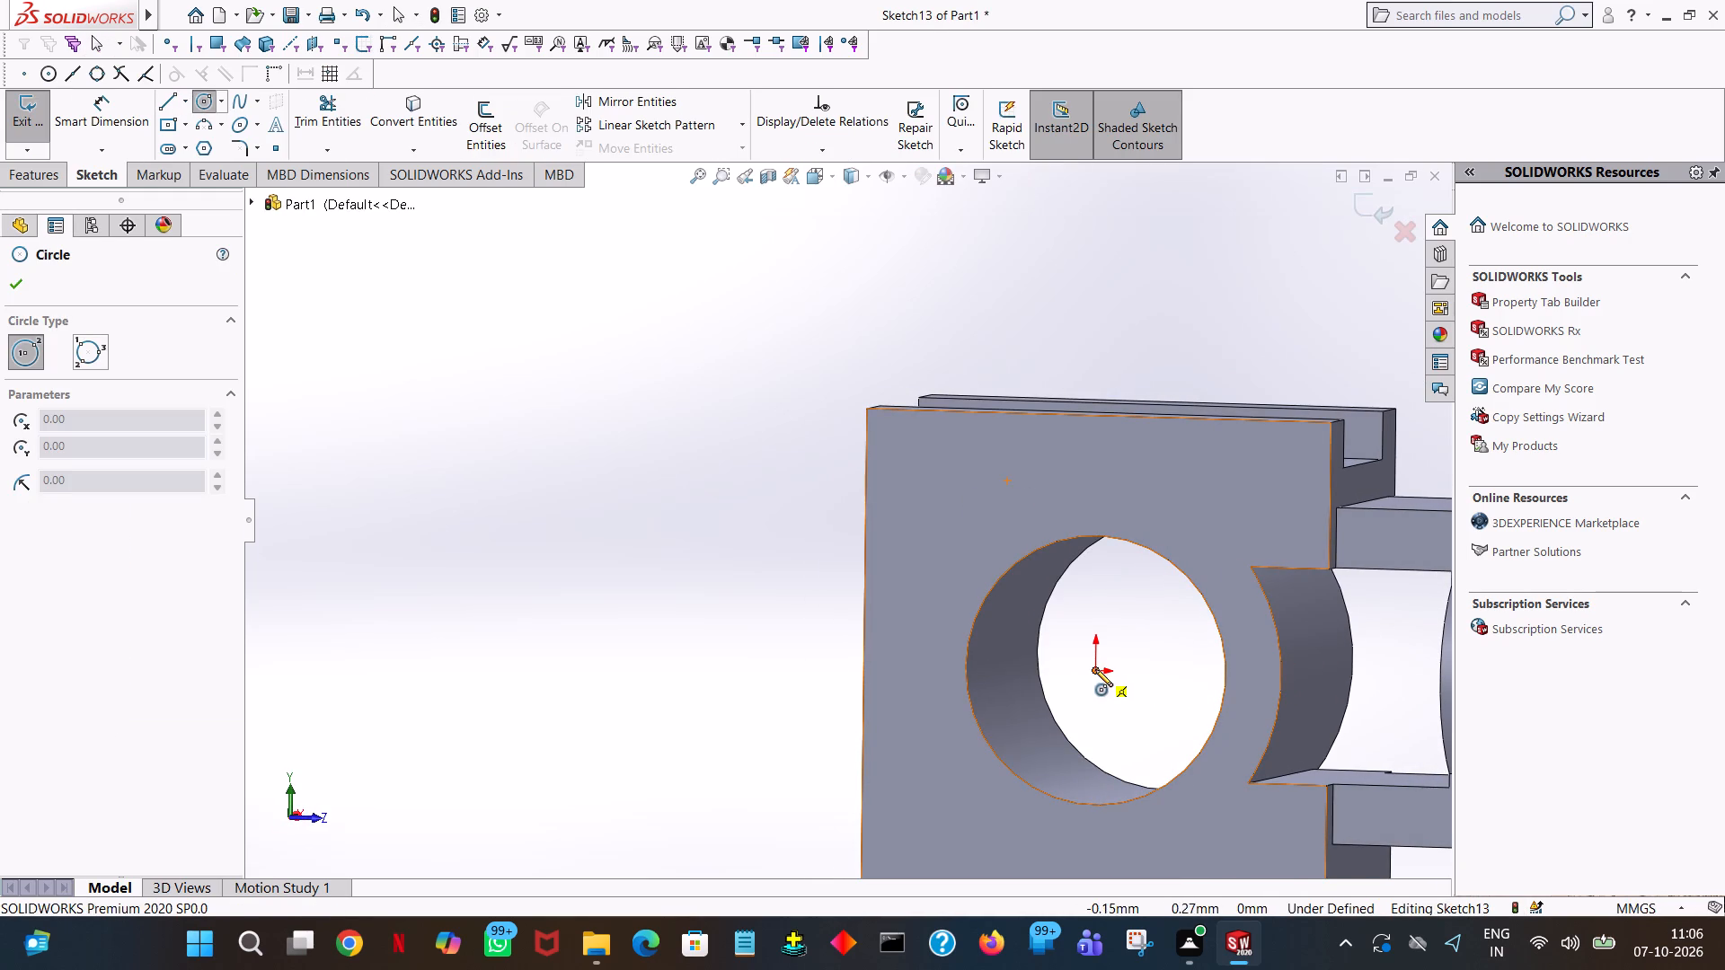
{"action": "left_click", "coordinate": [1094, 669]}
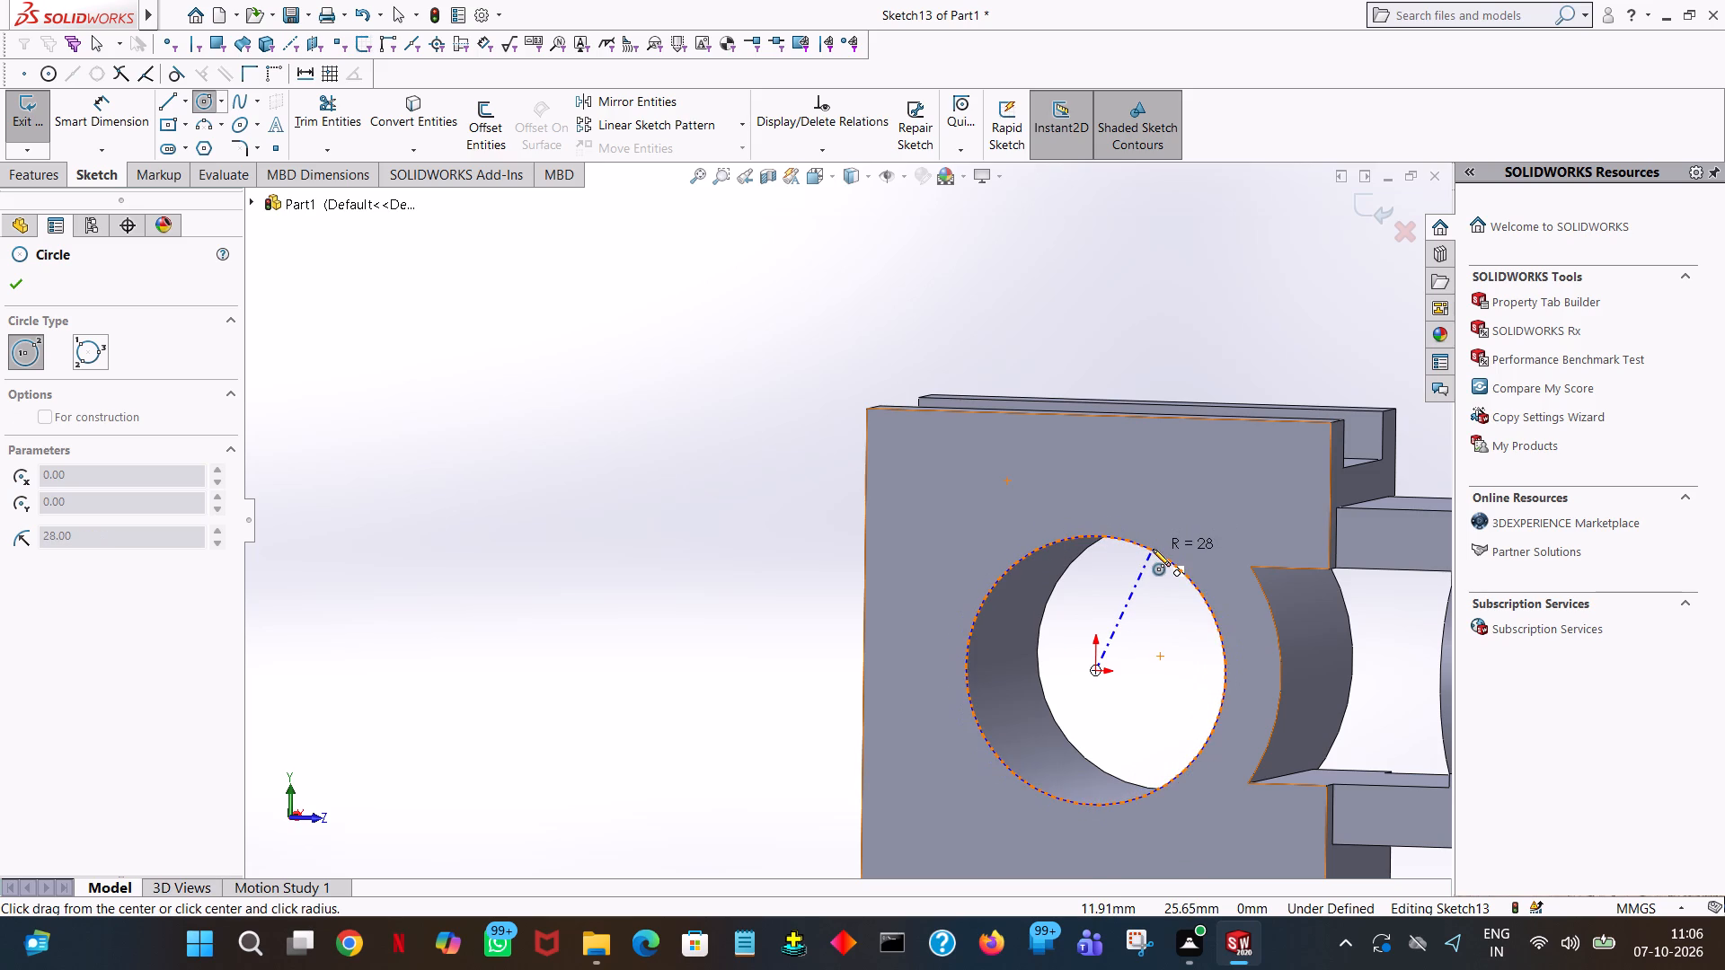
{"action": "left_click", "coordinate": [1153, 549]}
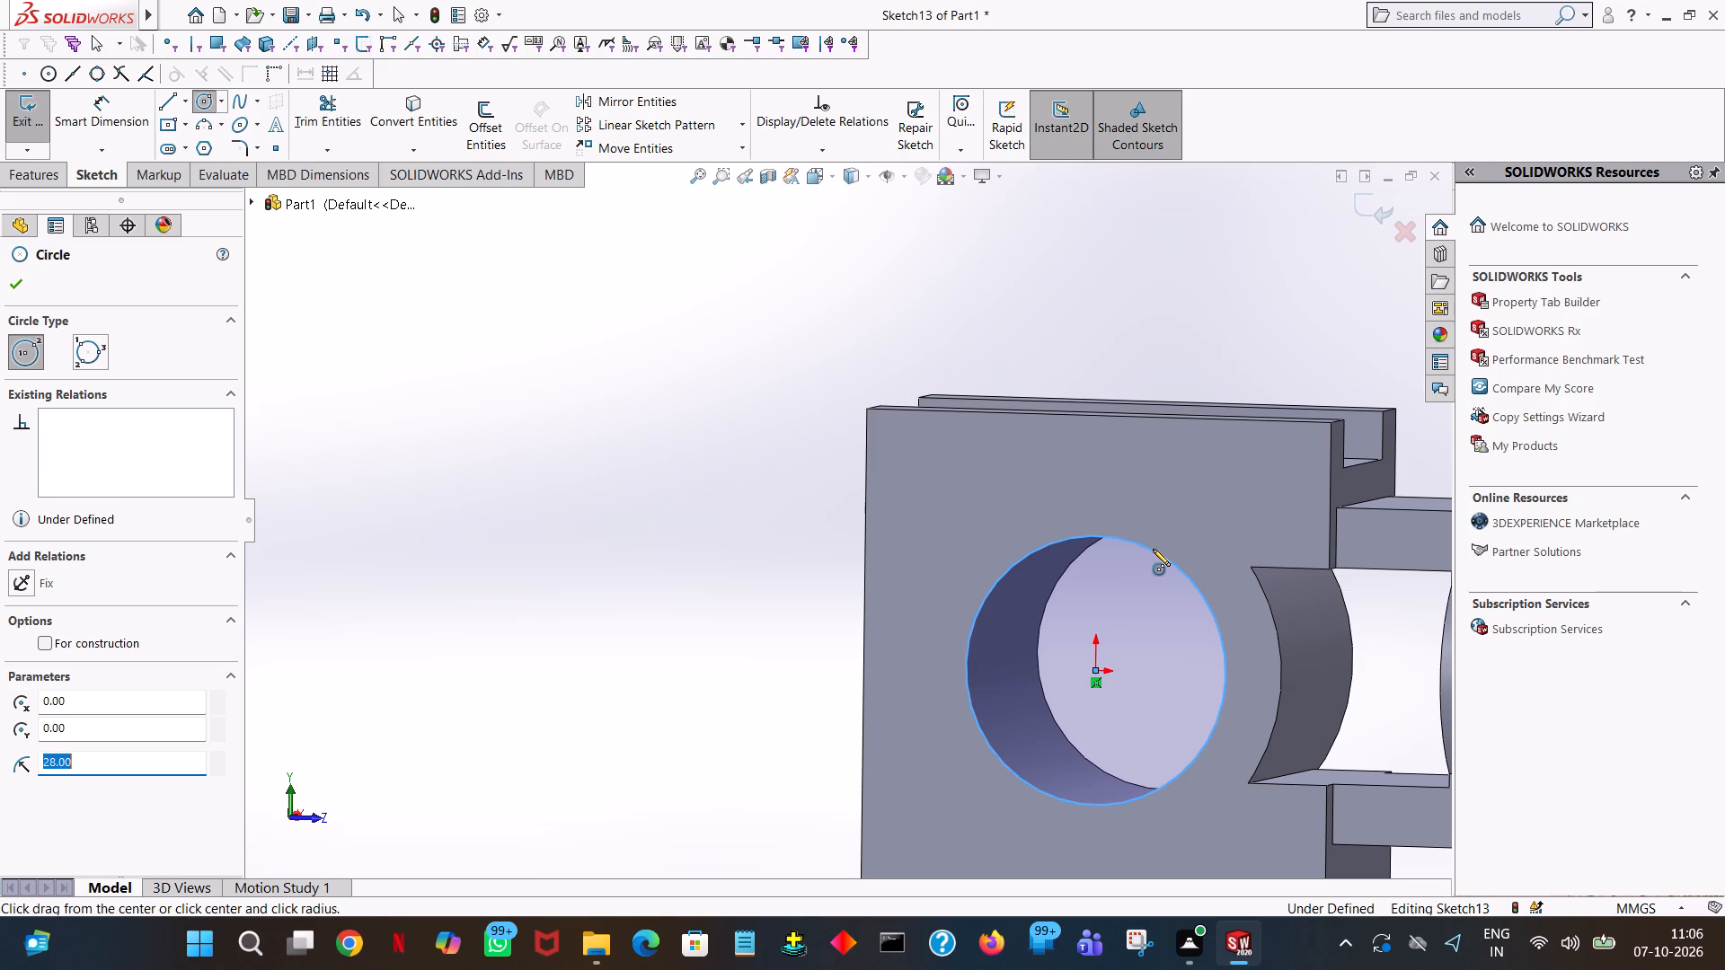
{"action": "type", "text": "40"}
{"action": "key", "text": "Return"}
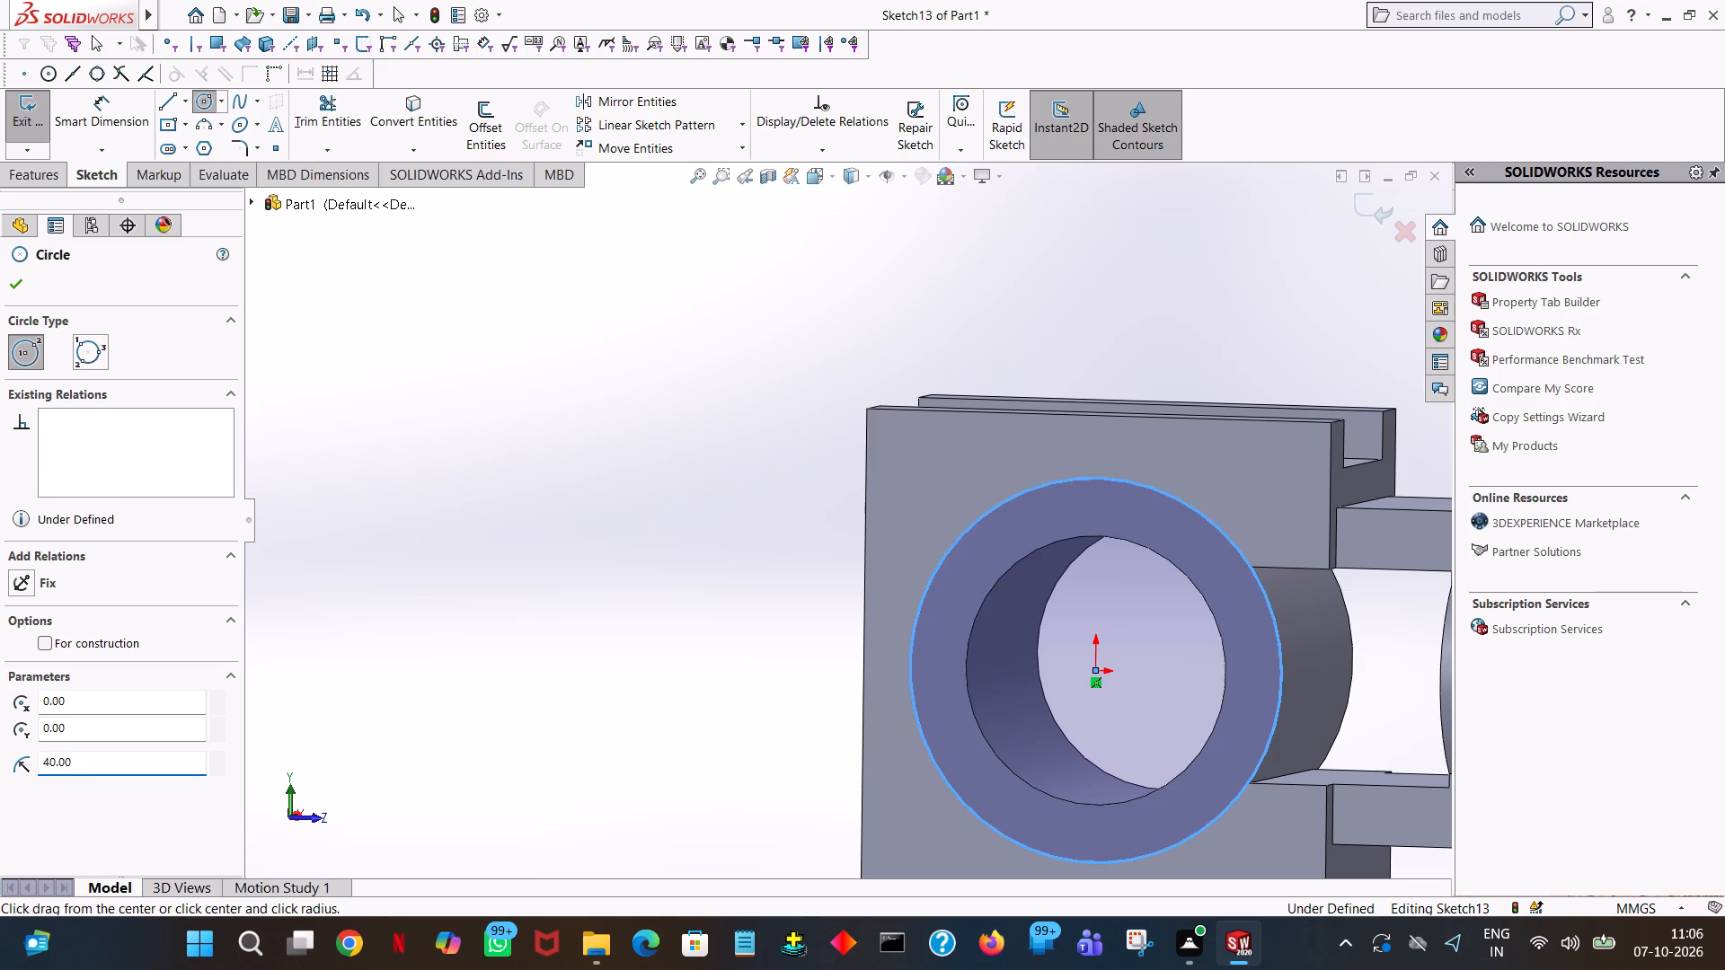
{"action": "left_click", "coordinate": [21, 281]}
Extrude the 40 mm radius circle 5 mm blind outward from the block's side face with Merge result on.
{"action": "middle_click_drag", "start_coordinate": [268, 408], "coordinate": [312, 406]}
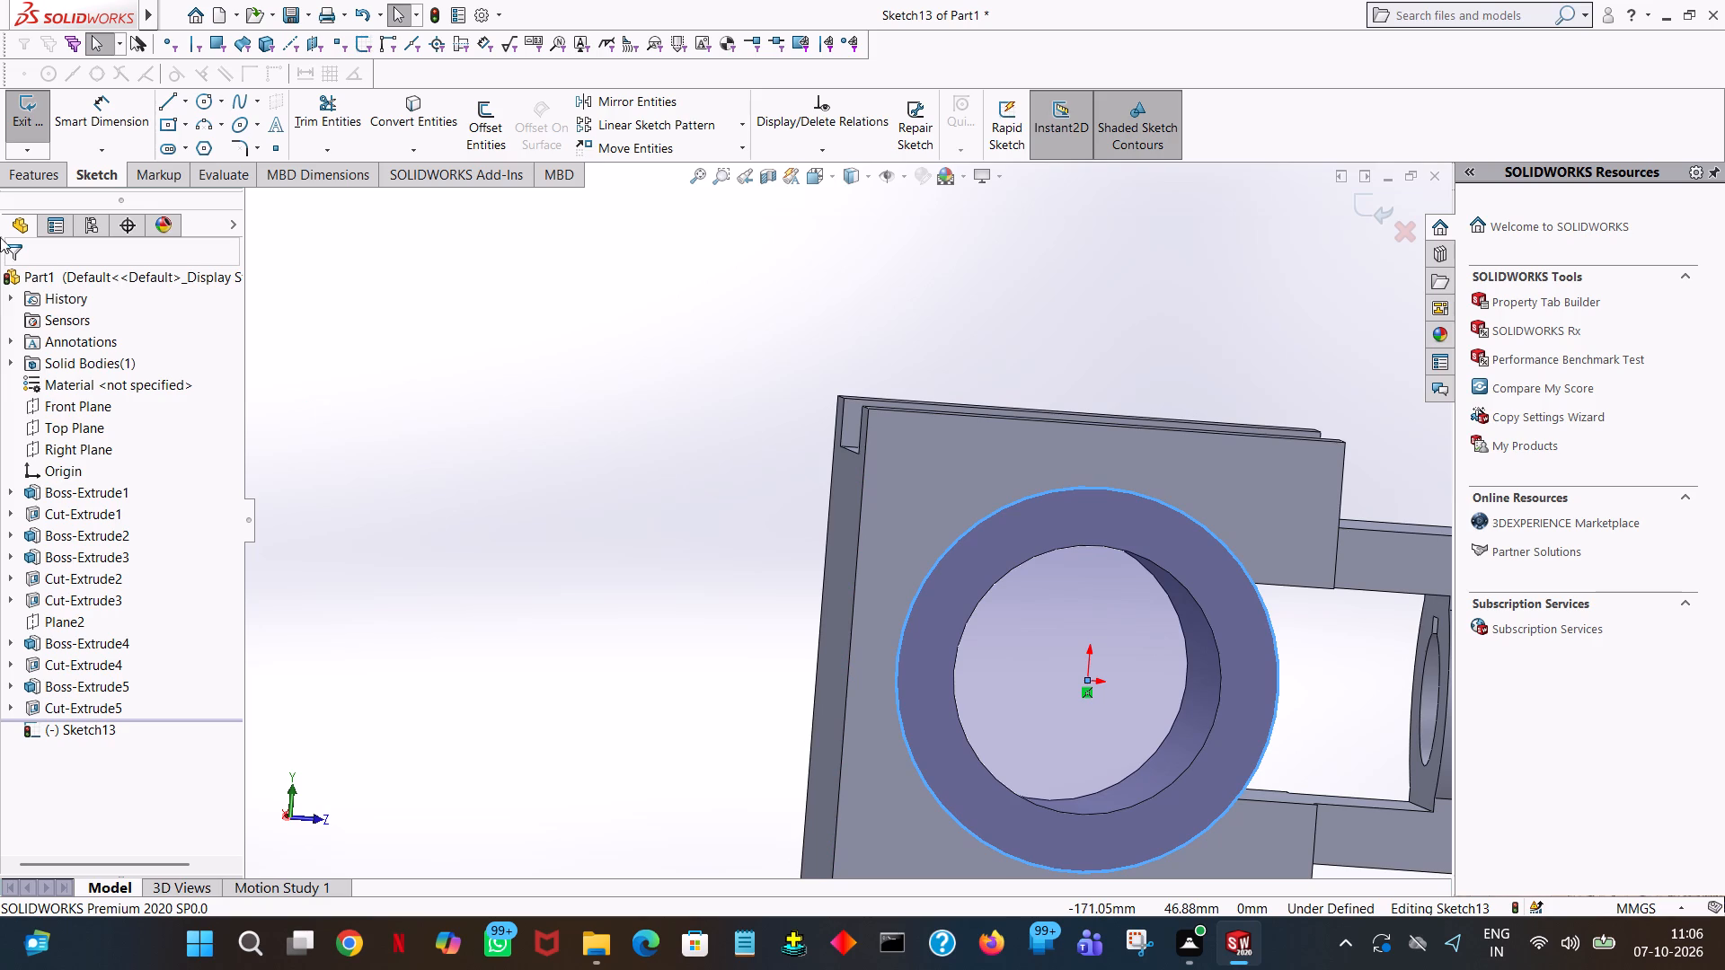
{"action": "left_click", "coordinate": [45, 173]}
{"action": "left_click", "coordinate": [42, 130]}
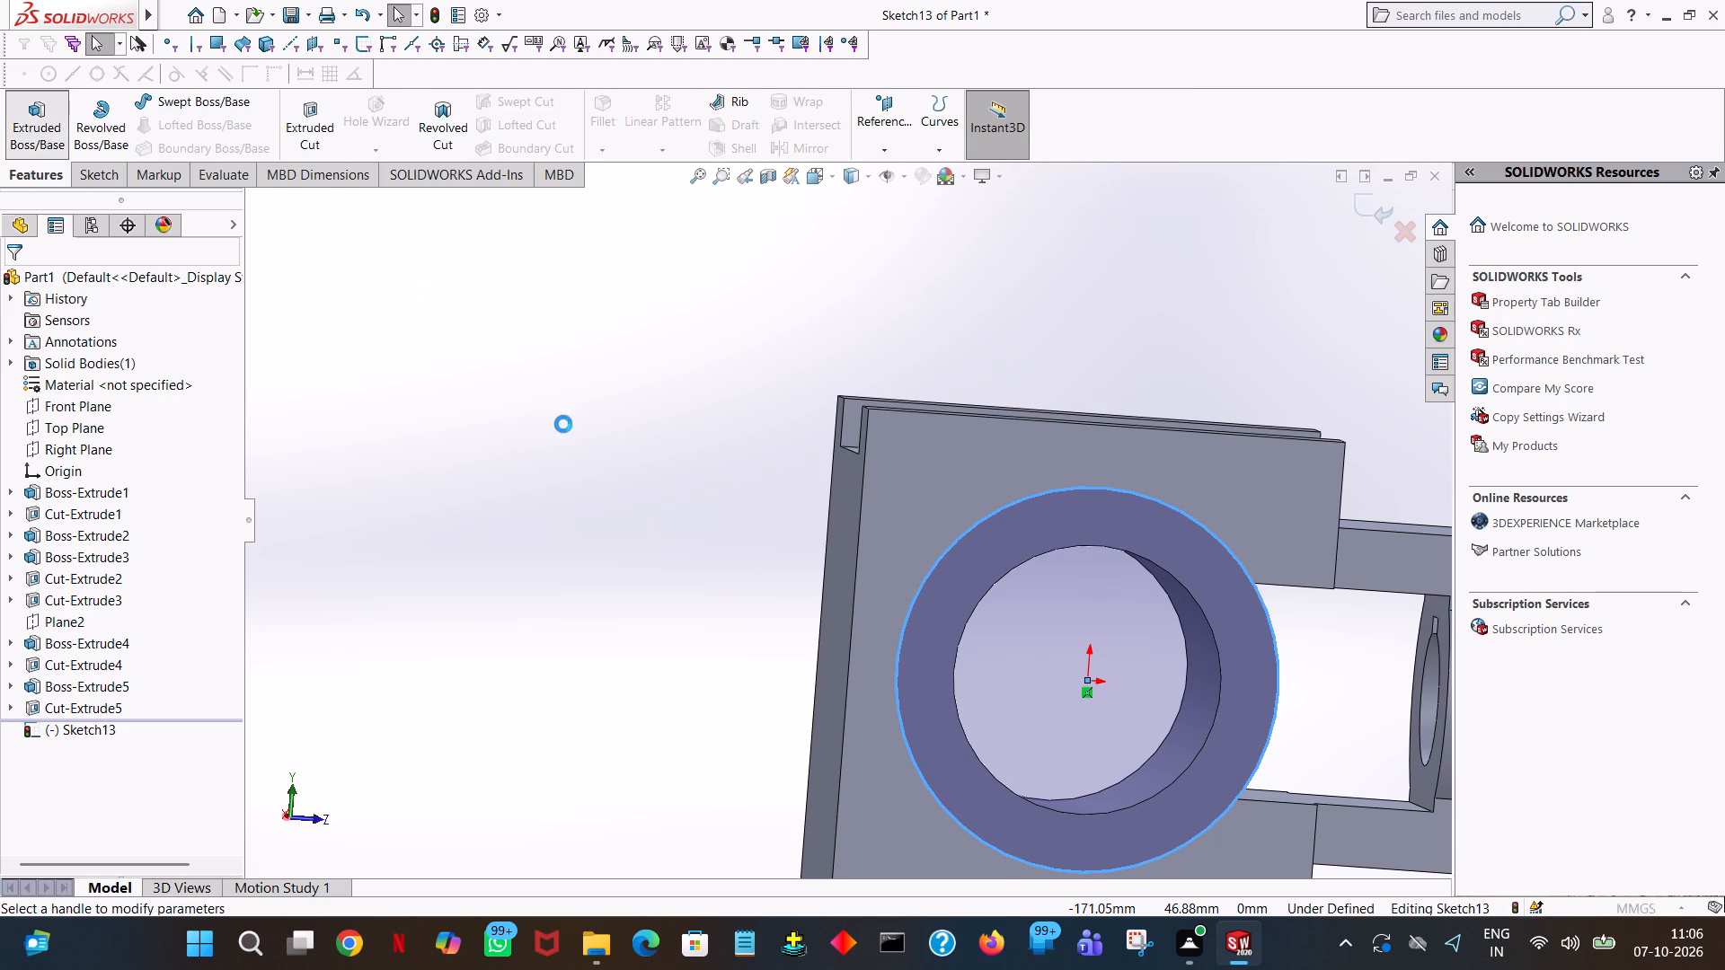
{"action": "key", "text": "5"}
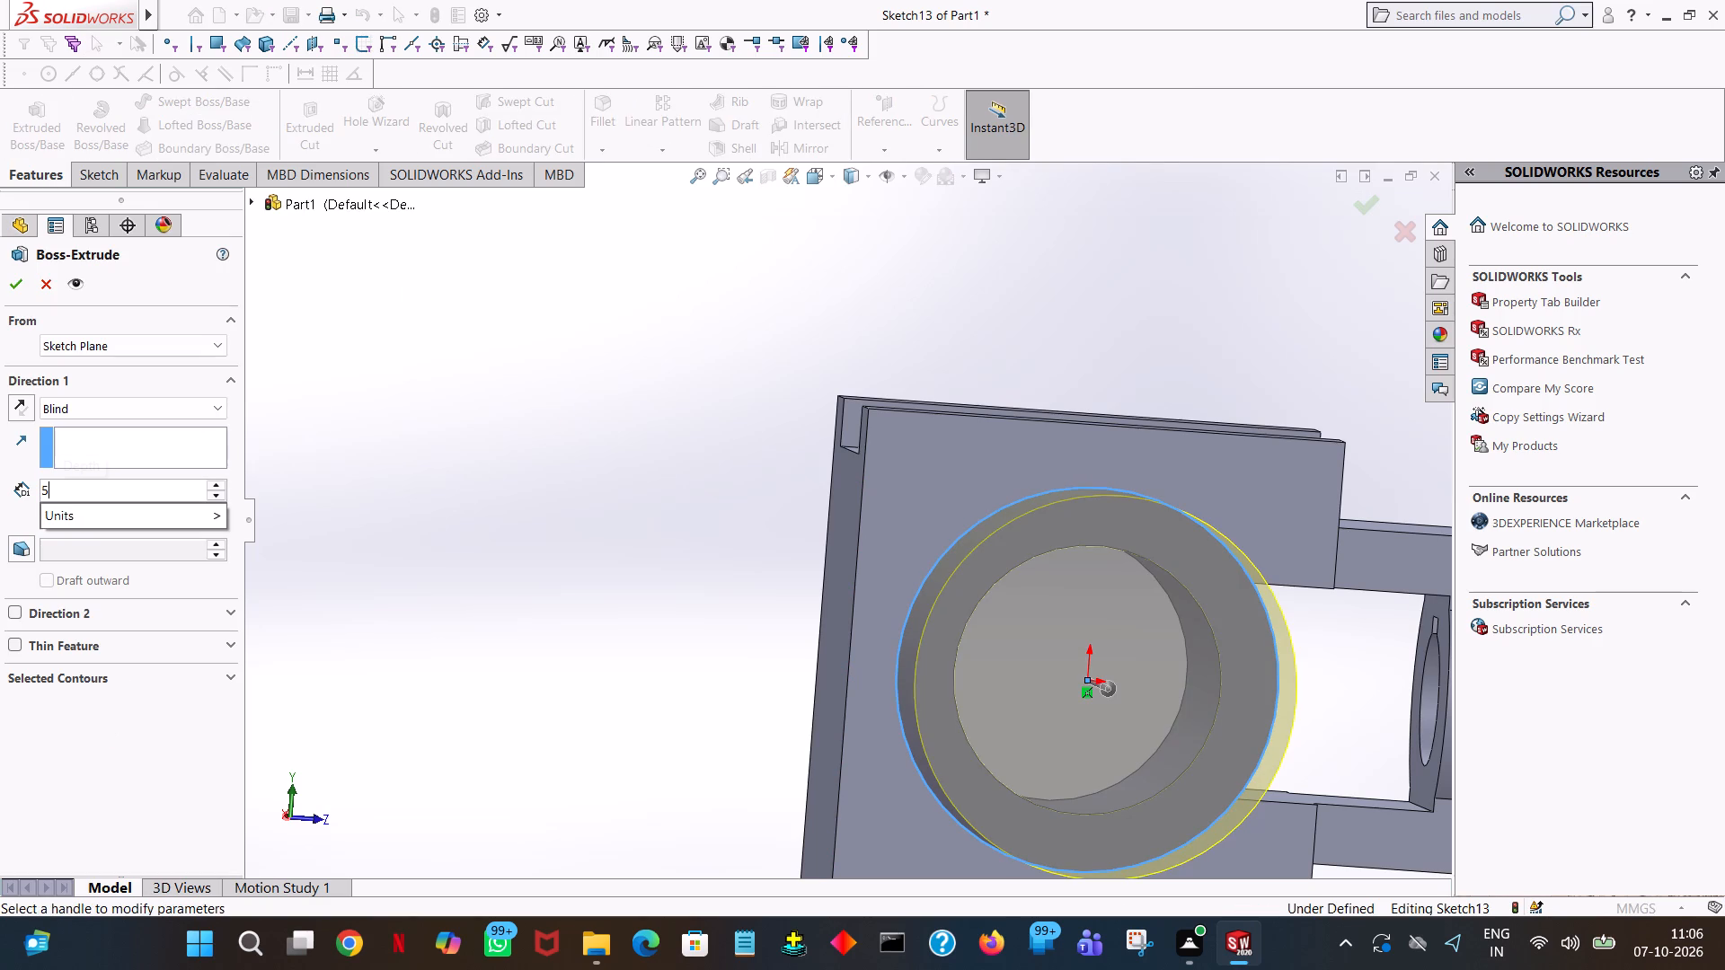
{"action": "left_click", "coordinate": [195, 462]}
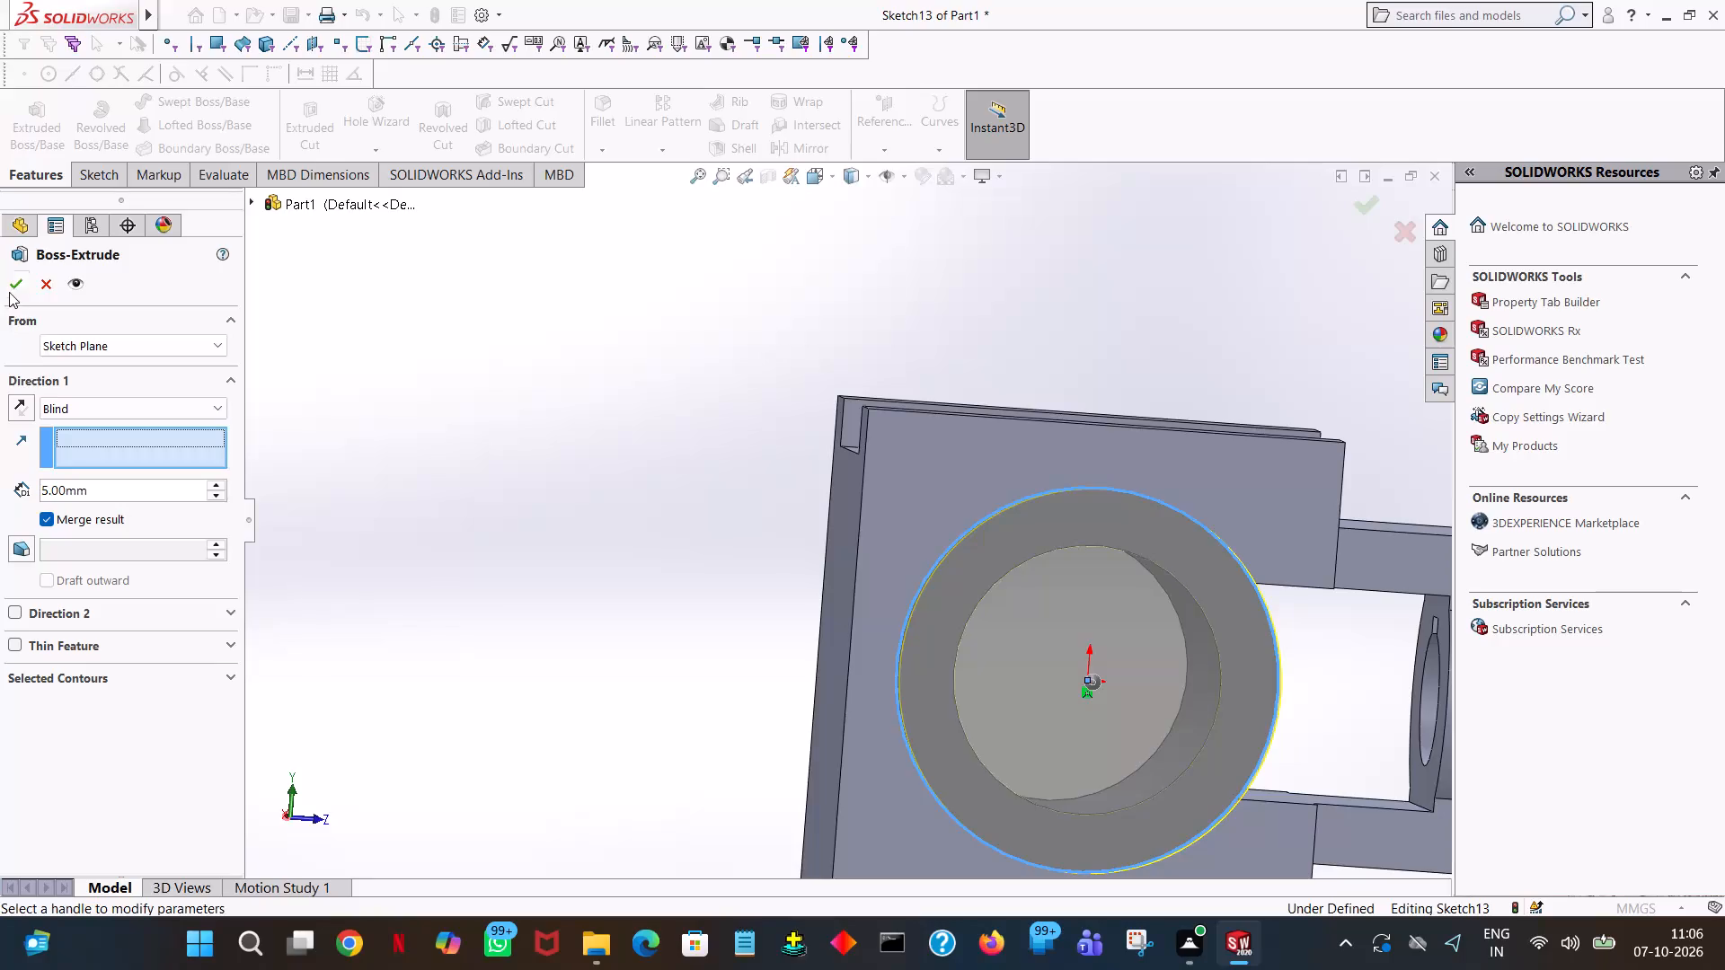
{"action": "left_click", "coordinate": [11, 284]}
{"action": "left_click", "coordinate": [470, 457]}
Start an Extruded Cut sketch on the opposite collar's ring face and draw a circle of radius 56/2 mm centred on the bore.
{"action": "middle_click_drag", "start_coordinate": [553, 509], "coordinate": [637, 559]}
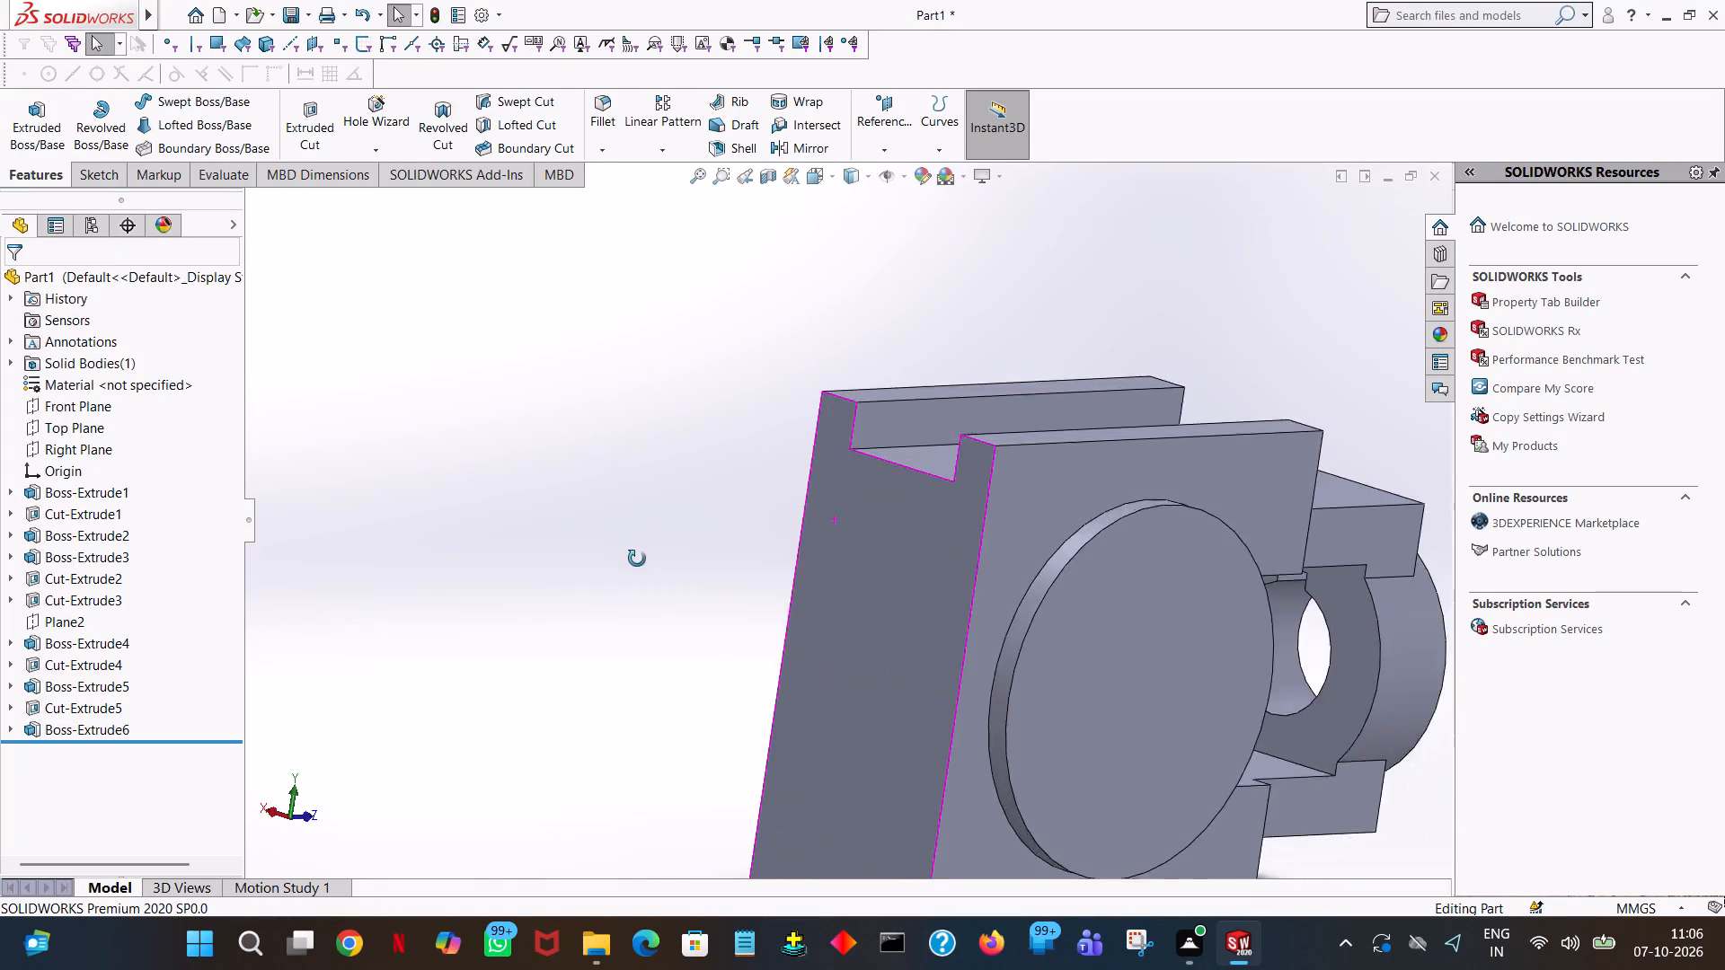
{"action": "middle_click_drag", "start_coordinate": [637, 559], "coordinate": [867, 604]}
{"action": "middle_click_drag", "start_coordinate": [907, 655], "coordinate": [914, 667]}
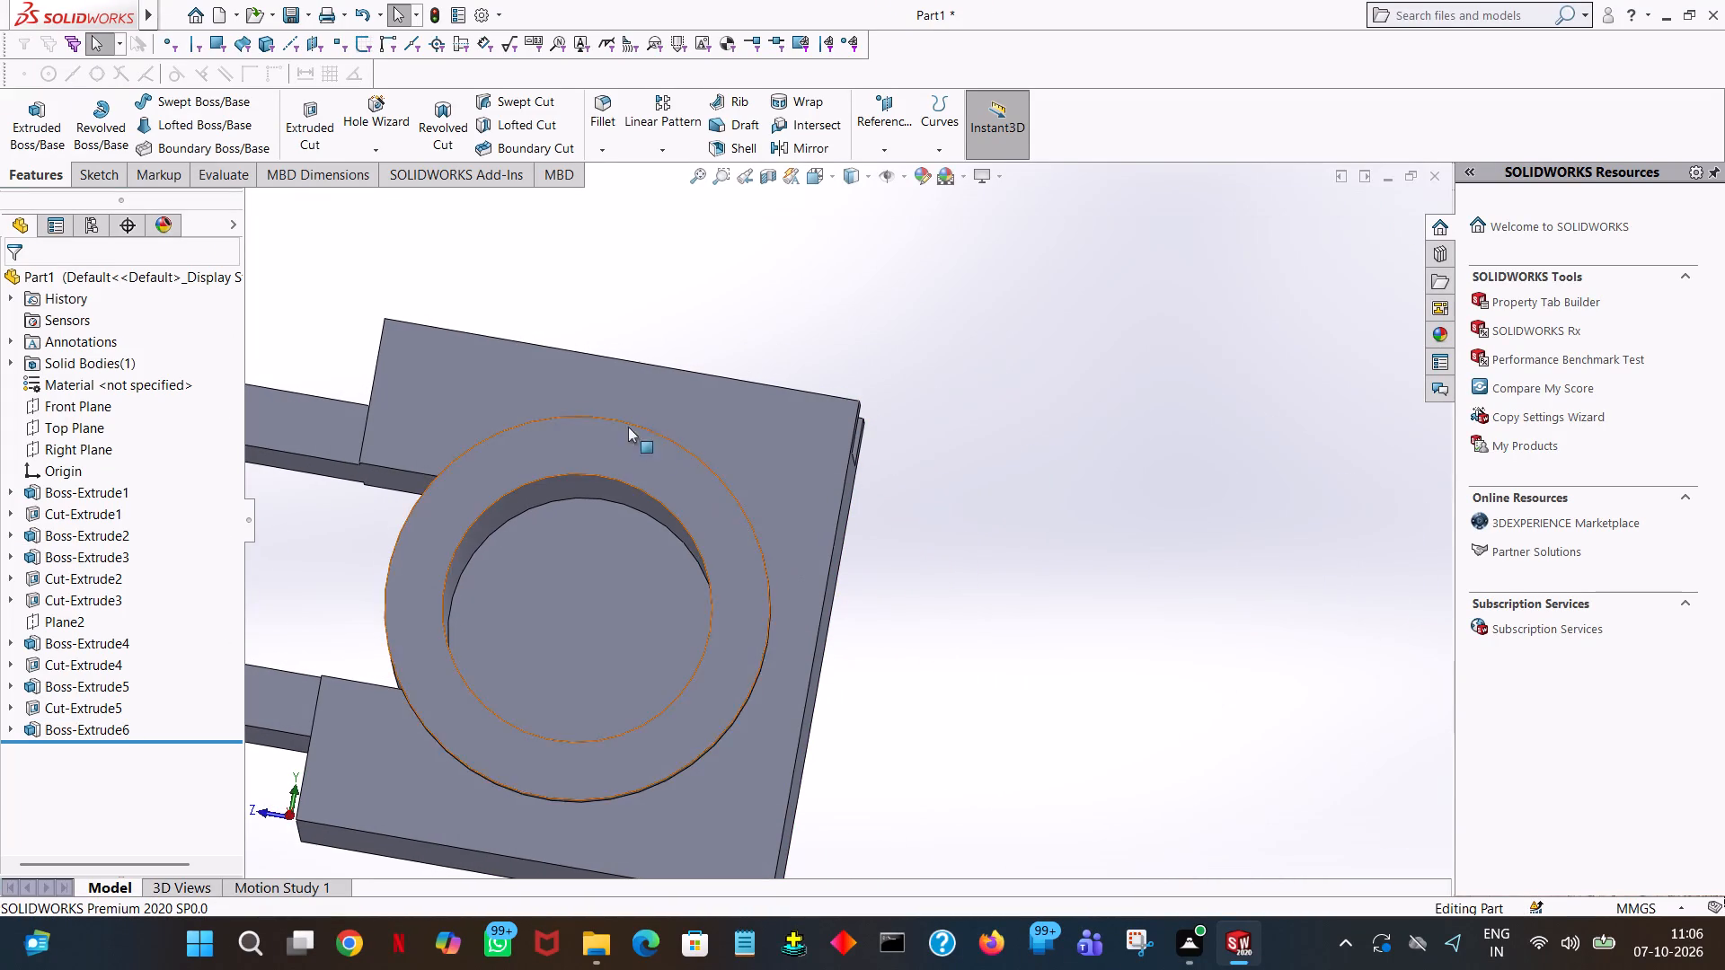
{"action": "left_click", "coordinate": [312, 119]}
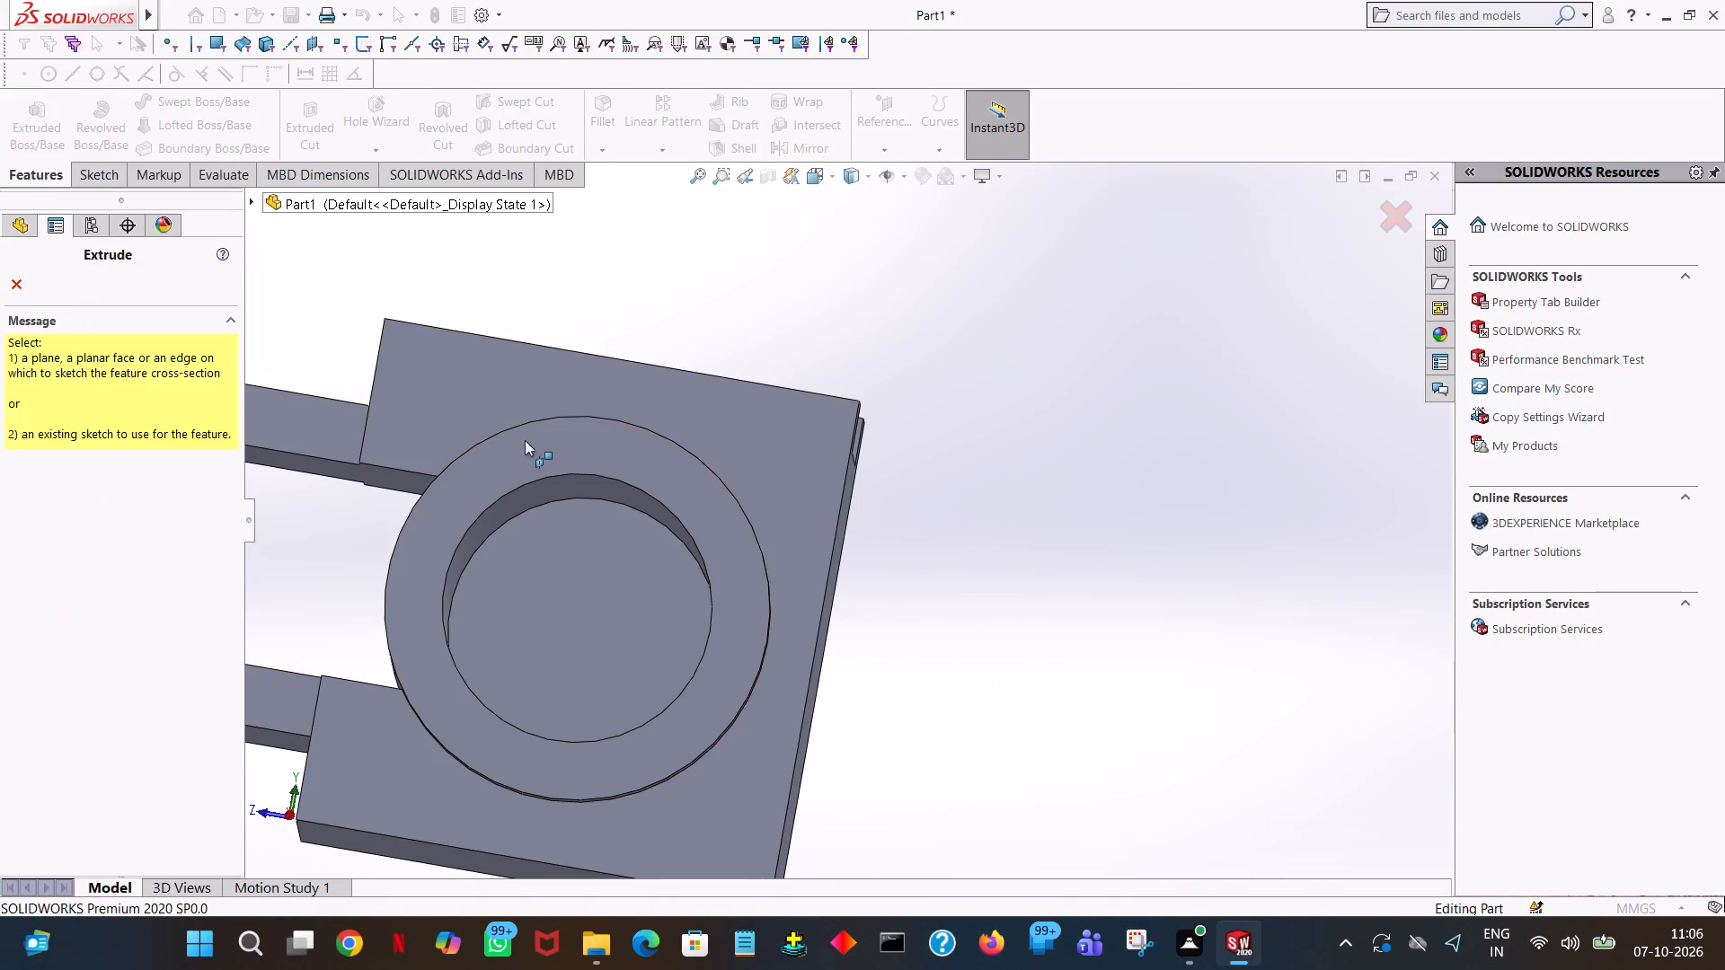
{"action": "left_click", "coordinate": [534, 448]}
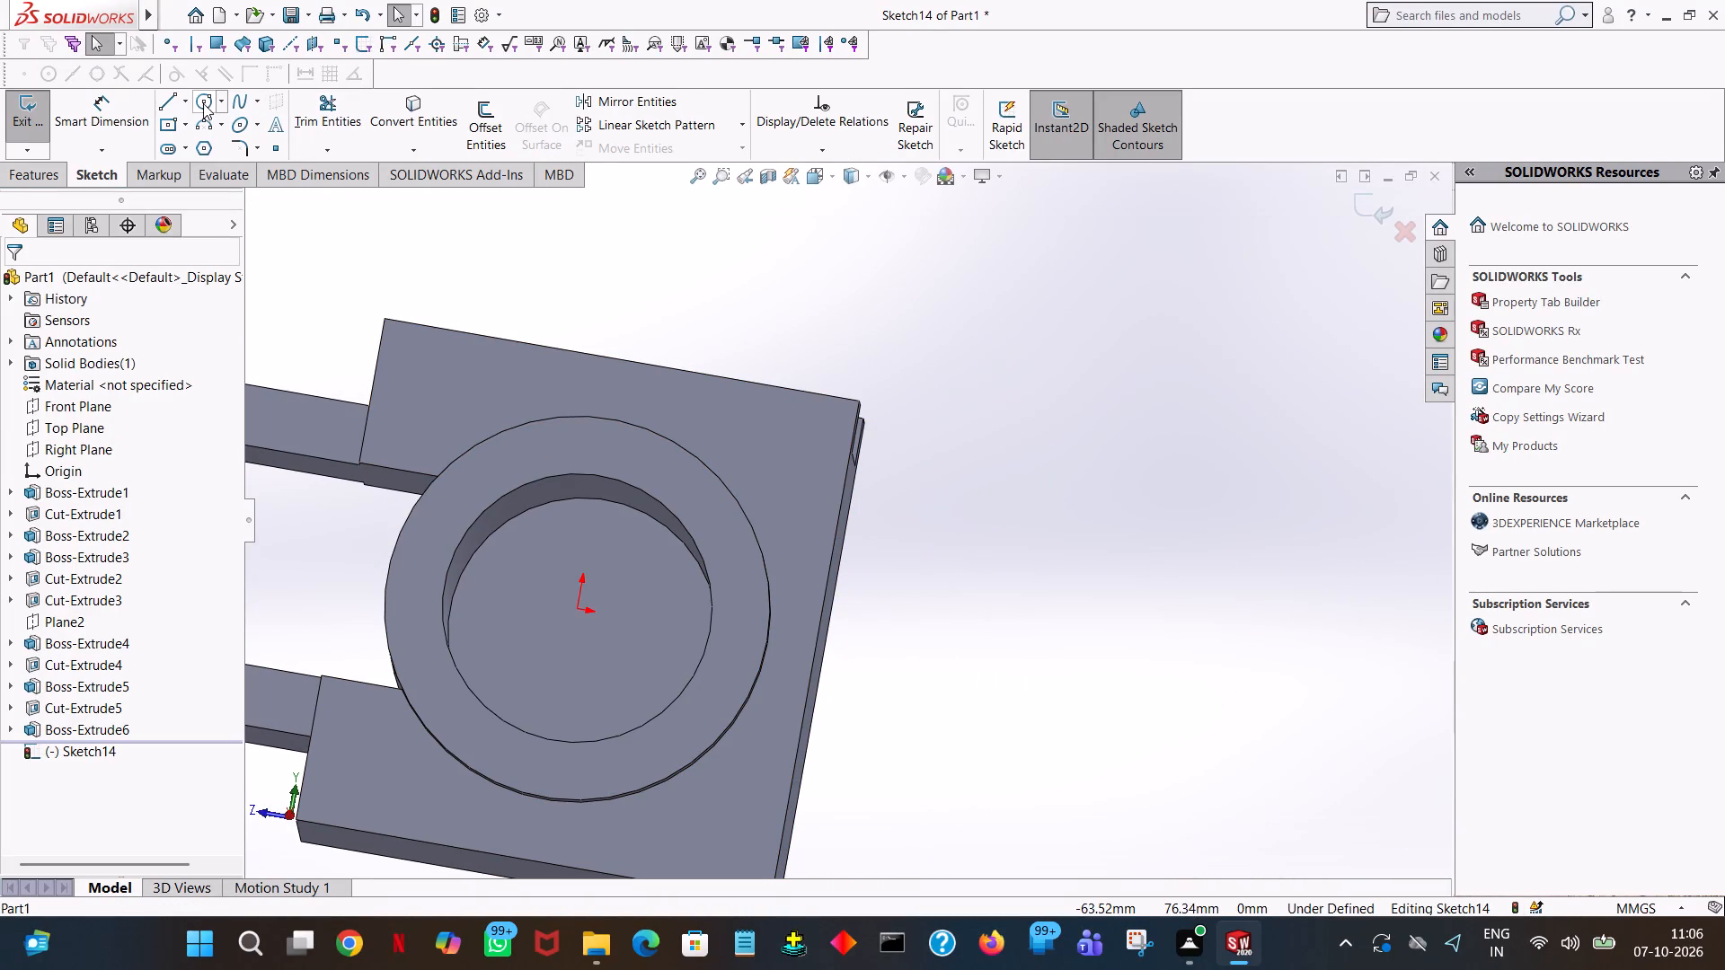
{"action": "left_click", "coordinate": [202, 103]}
{"action": "left_click", "coordinate": [580, 608]}
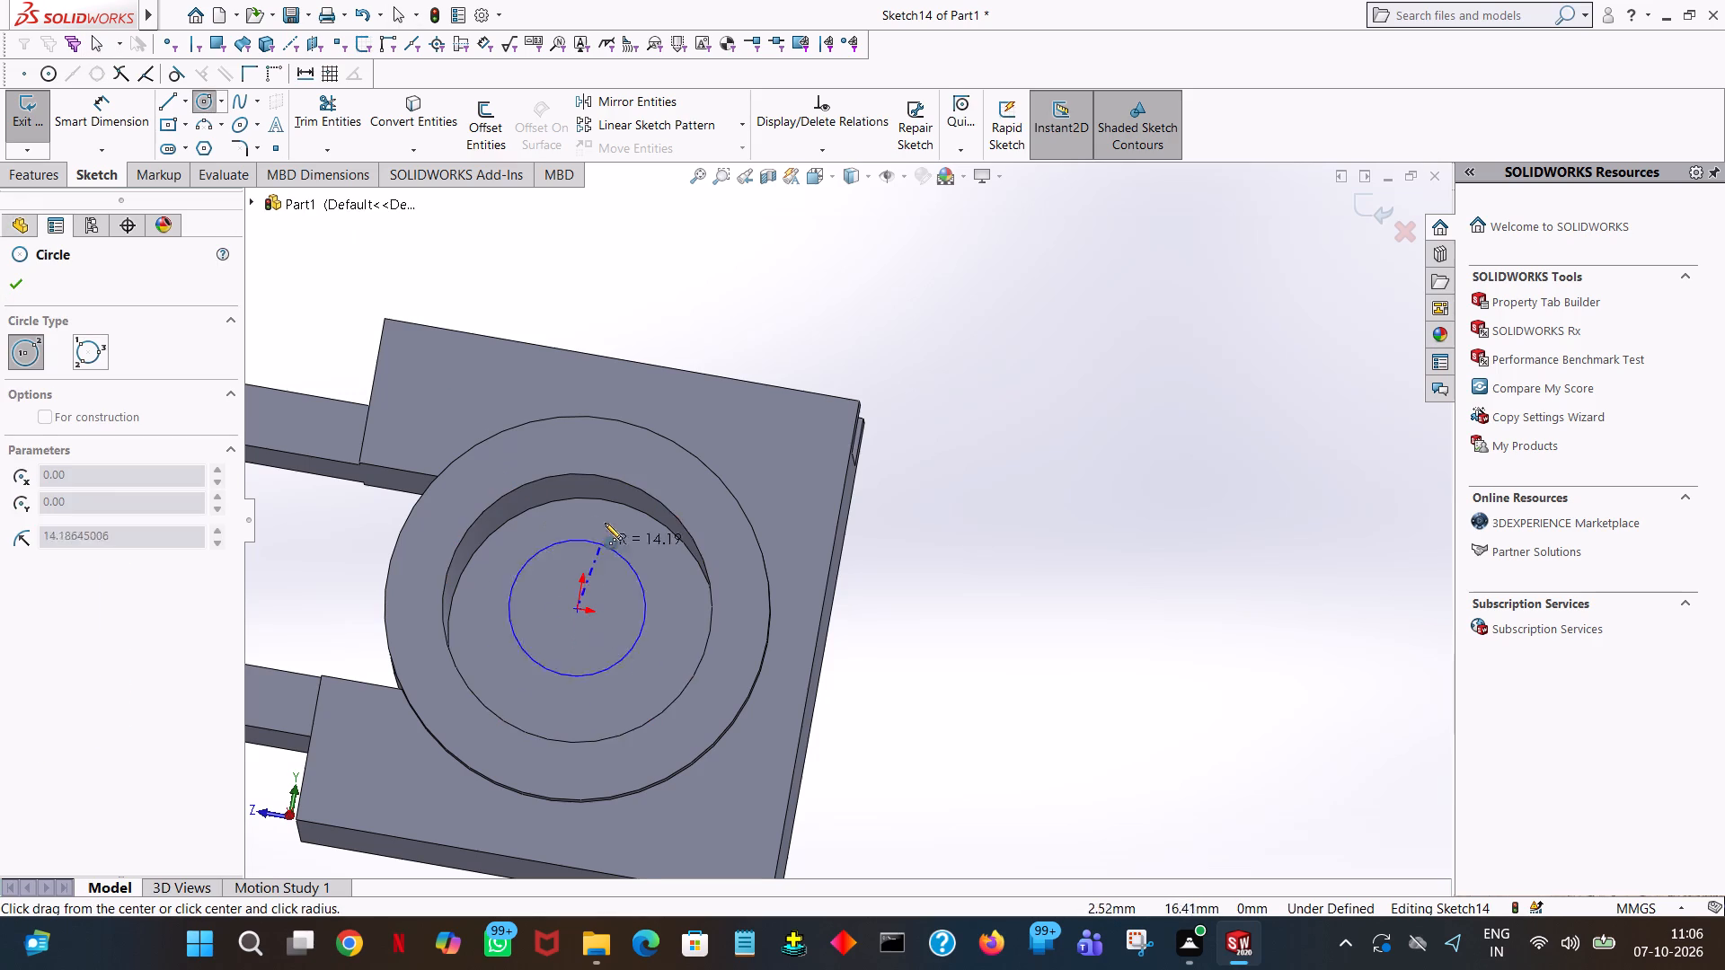
{"action": "left_click", "coordinate": [600, 479]}
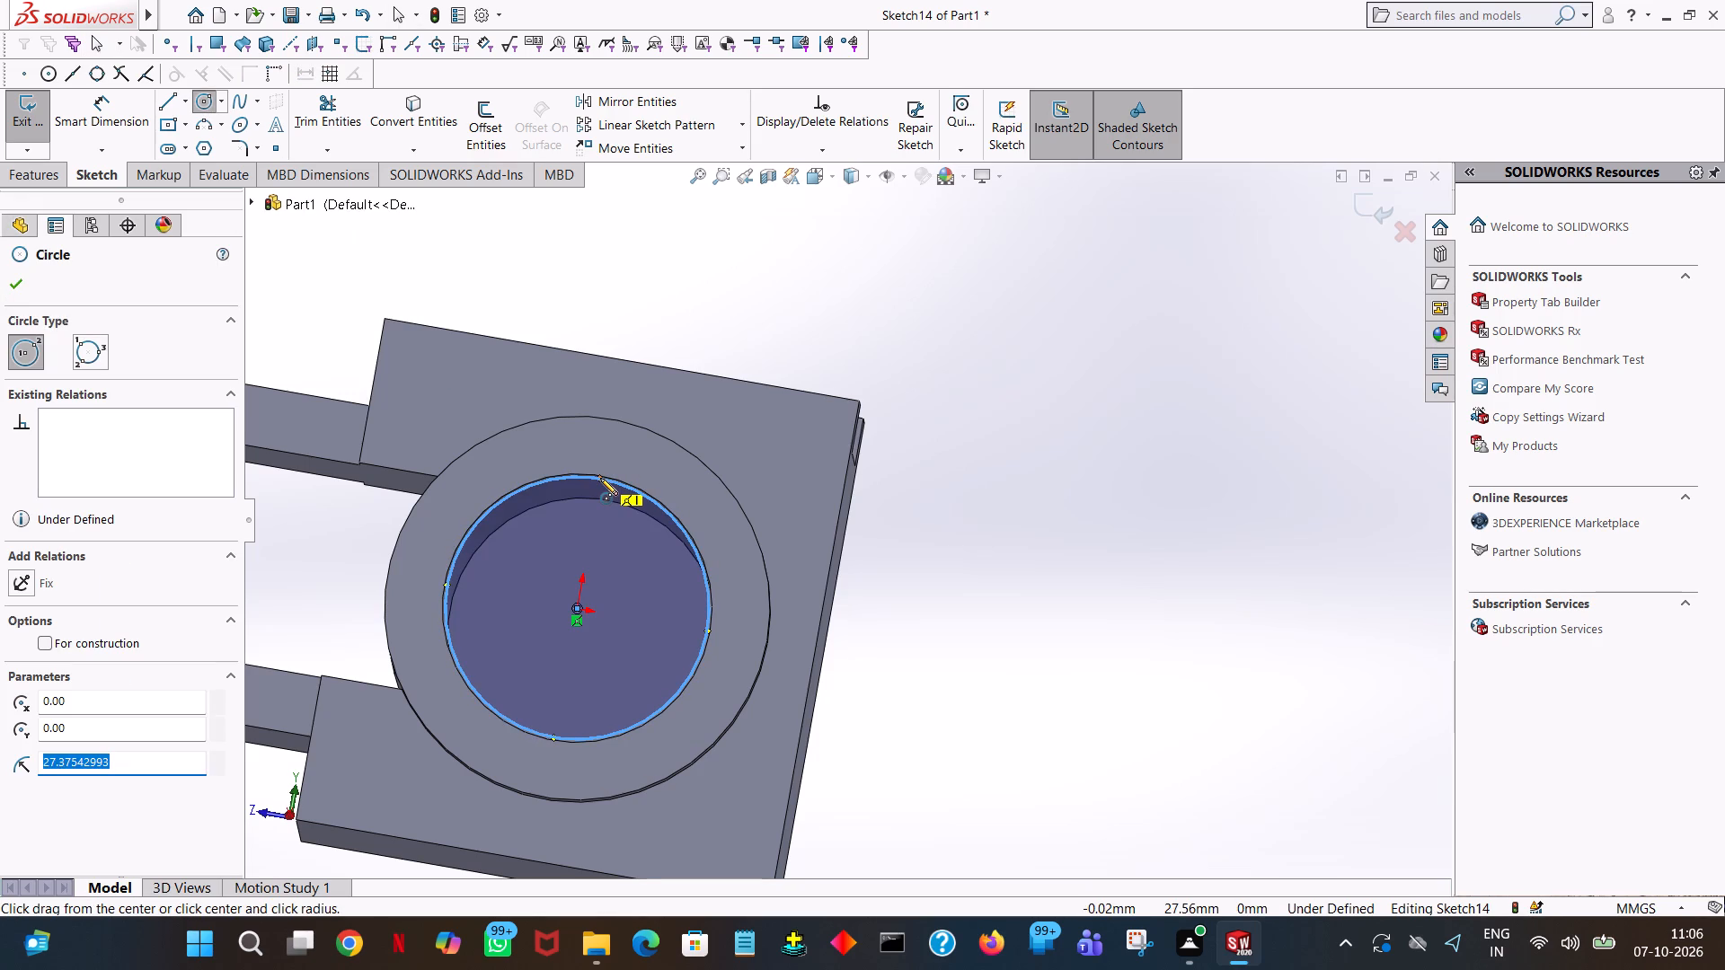
{"action": "type", "text": "56/2"}
{"action": "key", "text": "Return"}
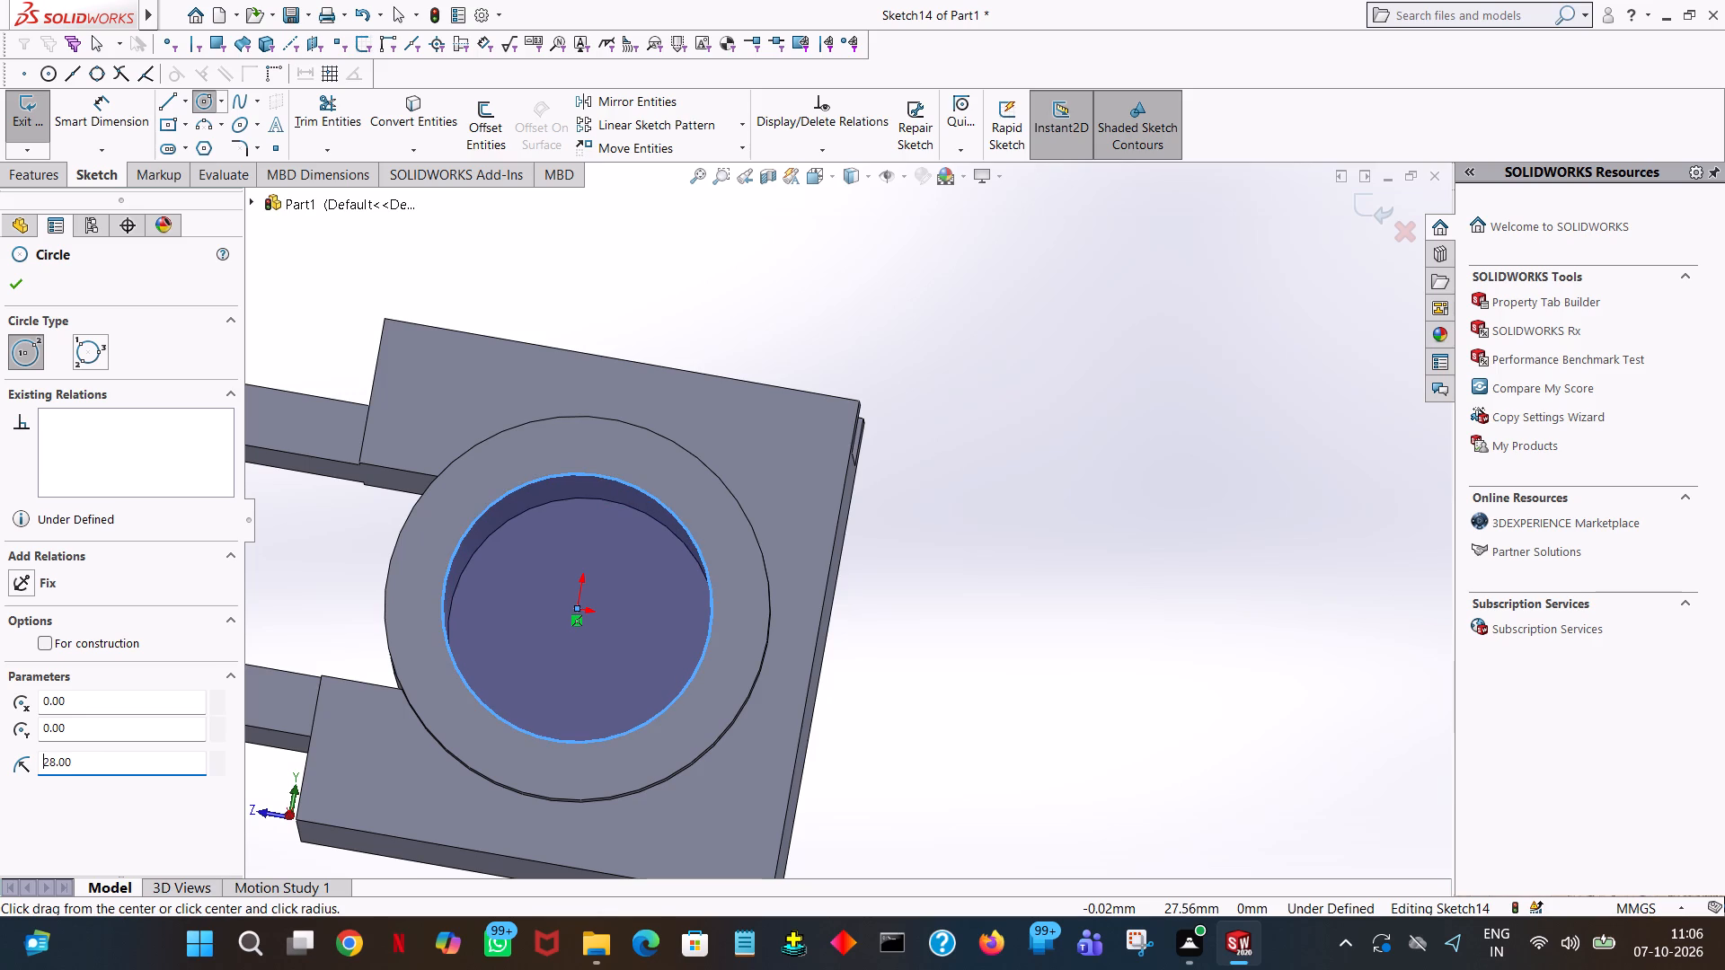
{"action": "left_click", "coordinate": [13, 285]}
Cut the 28 mm radius circle 194 mm blind through the block and the solid disc on its far side.
{"action": "left_click", "coordinate": [50, 182]}
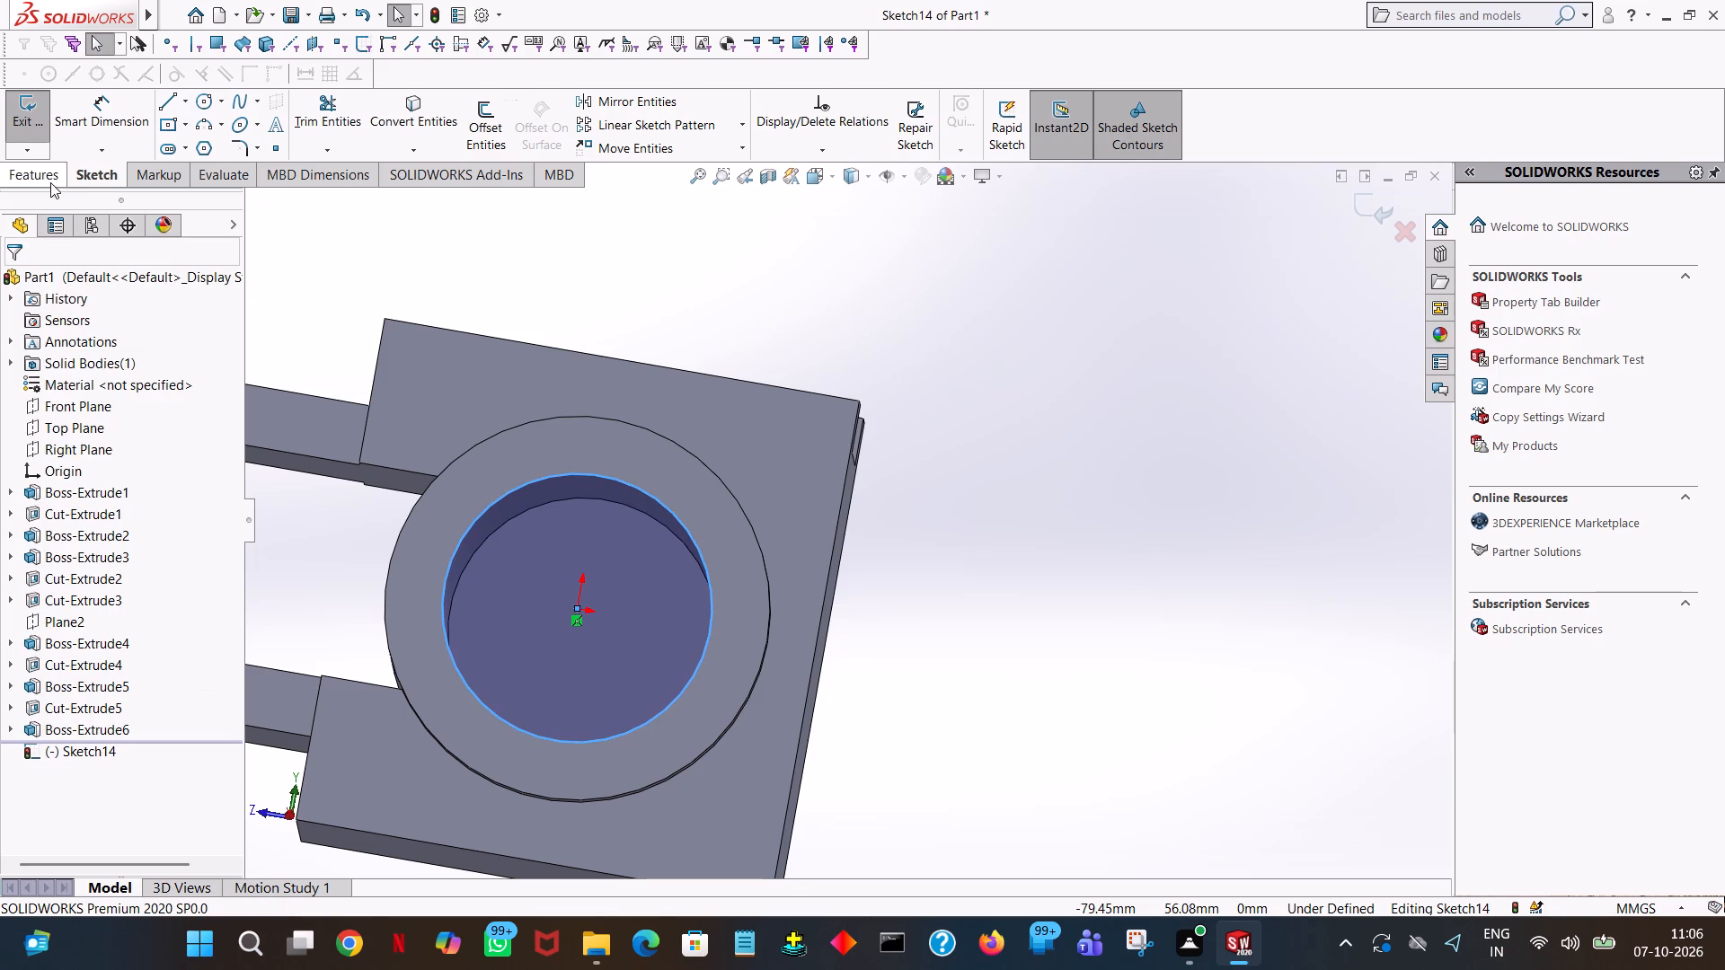
{"action": "left_click", "coordinate": [294, 145]}
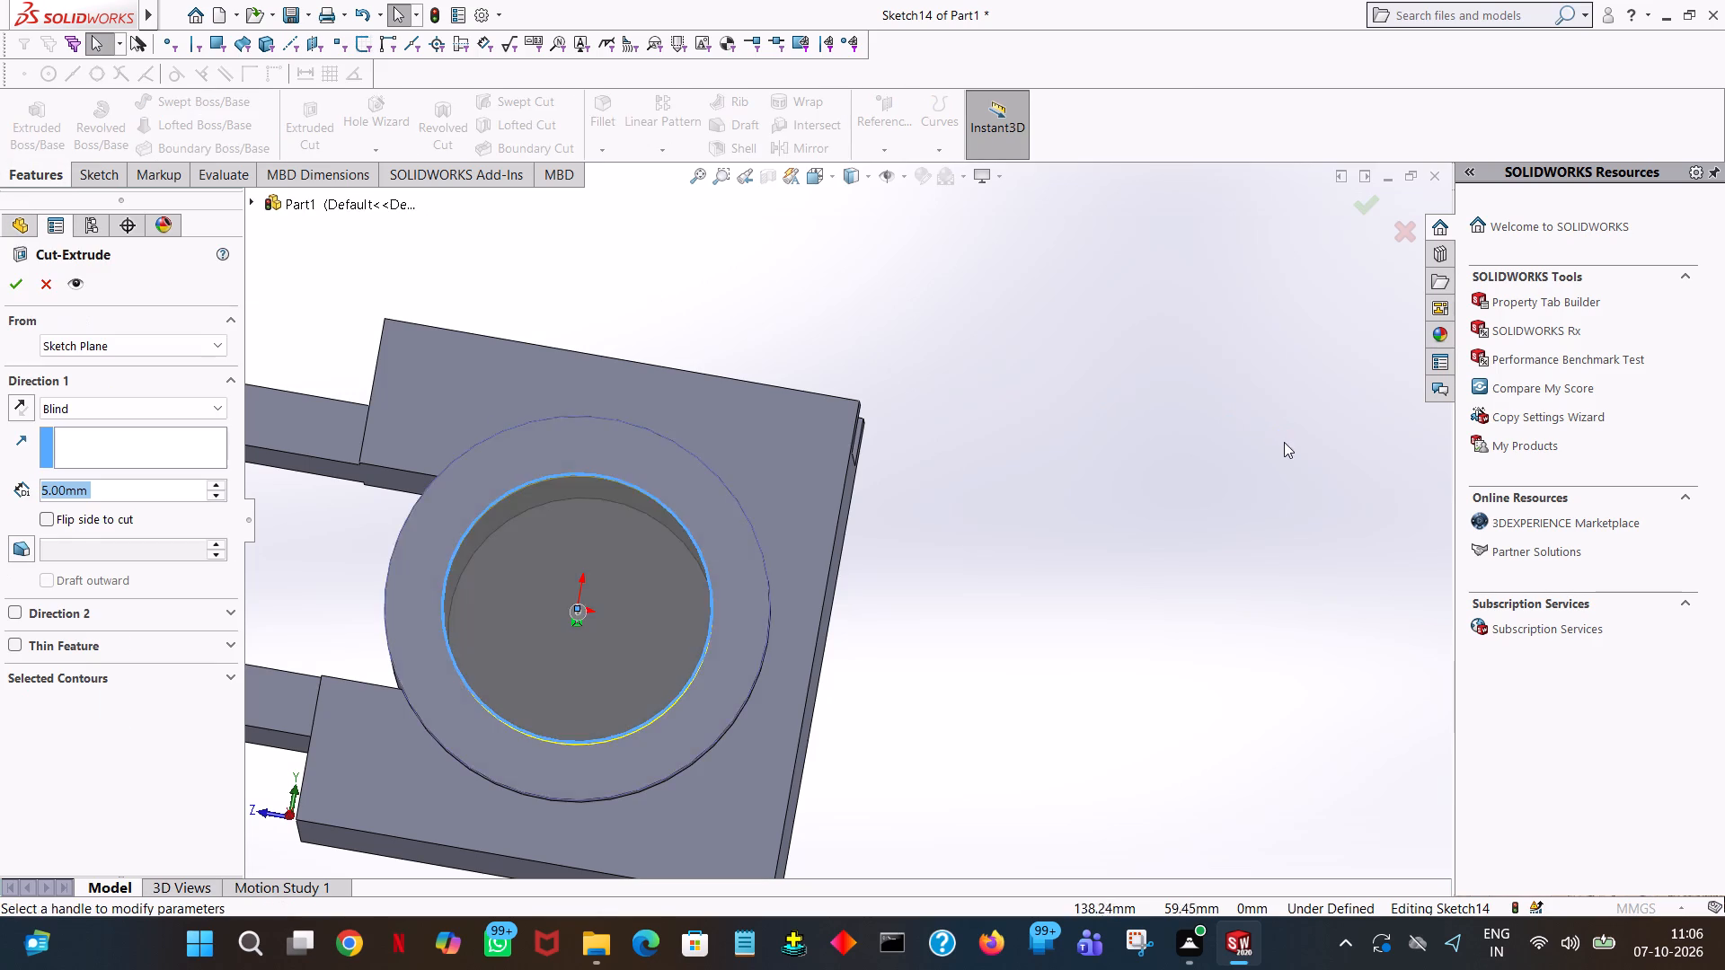
{"action": "middle_click_drag", "start_coordinate": [1284, 442], "coordinate": [1119, 492]}
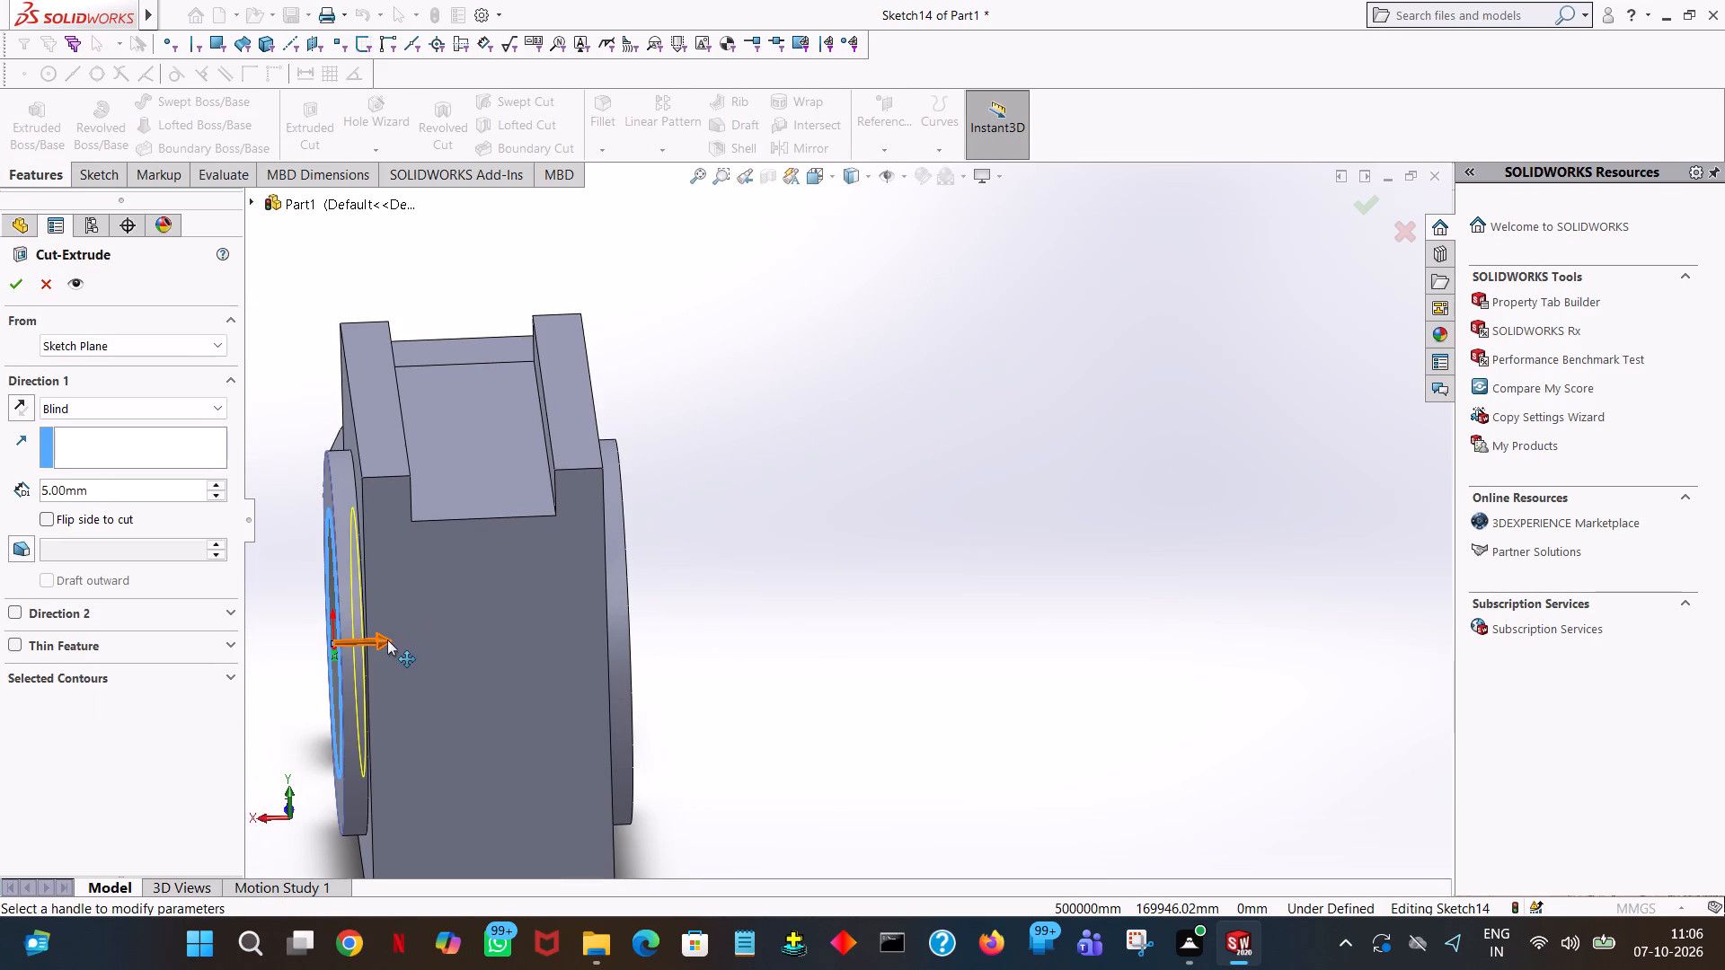
{"action": "left_click_drag", "start_coordinate": [387, 639], "coordinate": [1270, 666]}
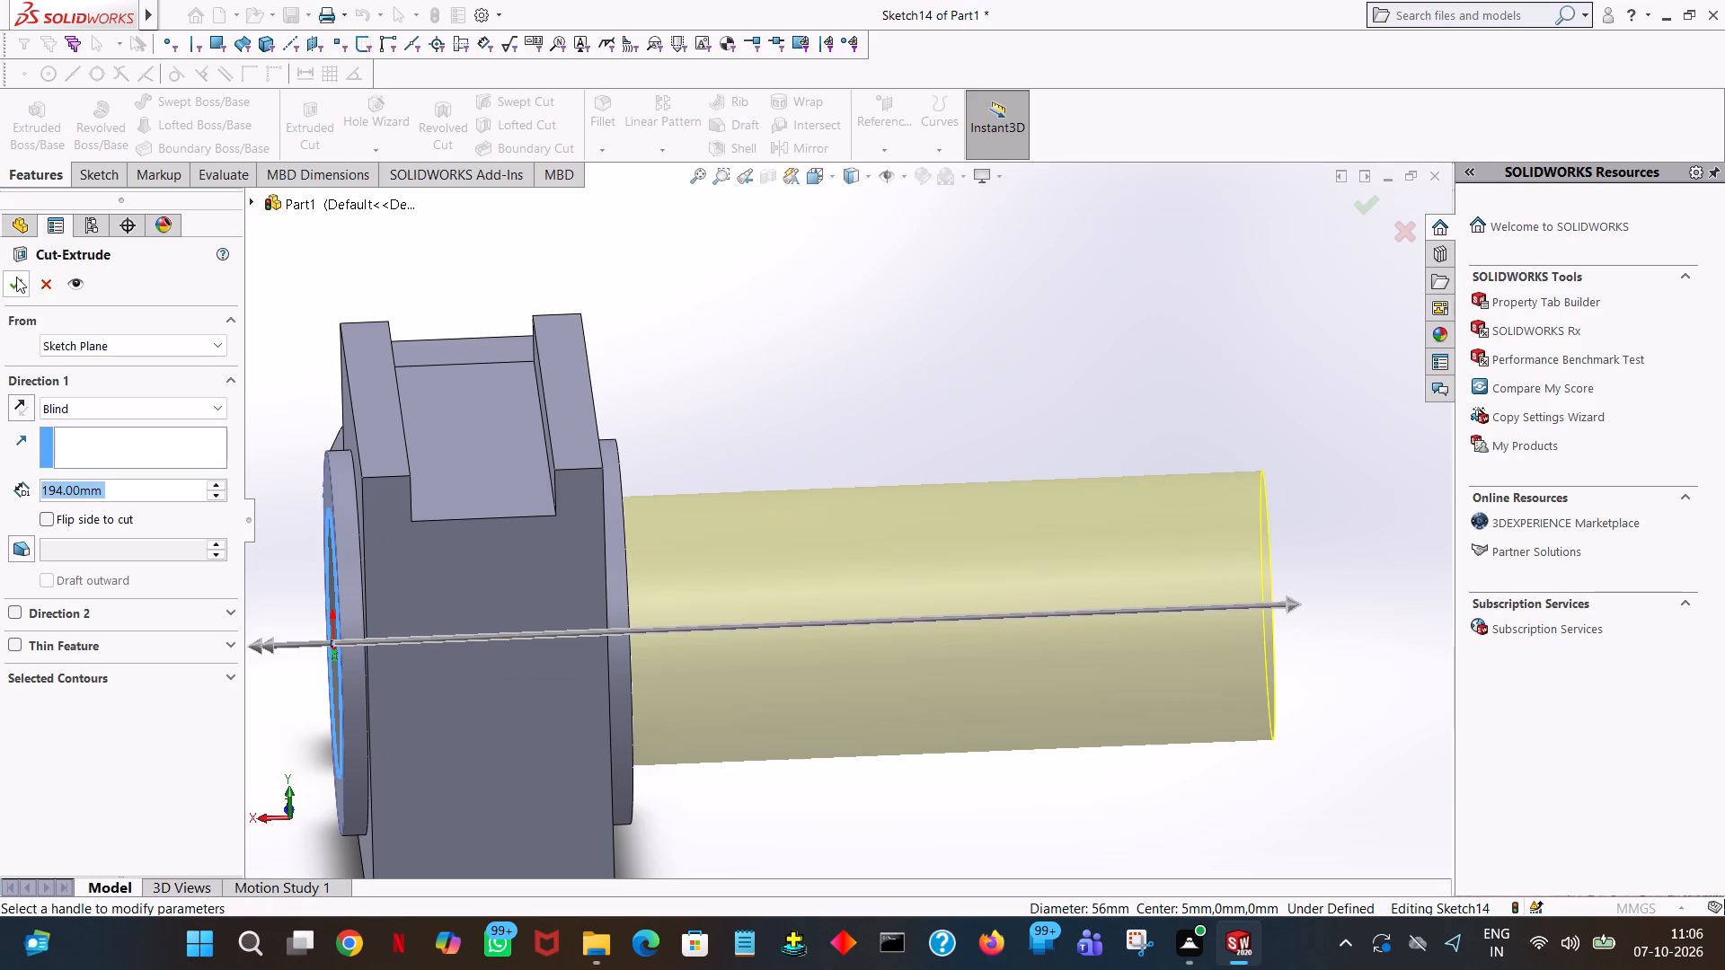
{"action": "left_click", "coordinate": [16, 277]}
{"action": "left_click", "coordinate": [931, 428]}
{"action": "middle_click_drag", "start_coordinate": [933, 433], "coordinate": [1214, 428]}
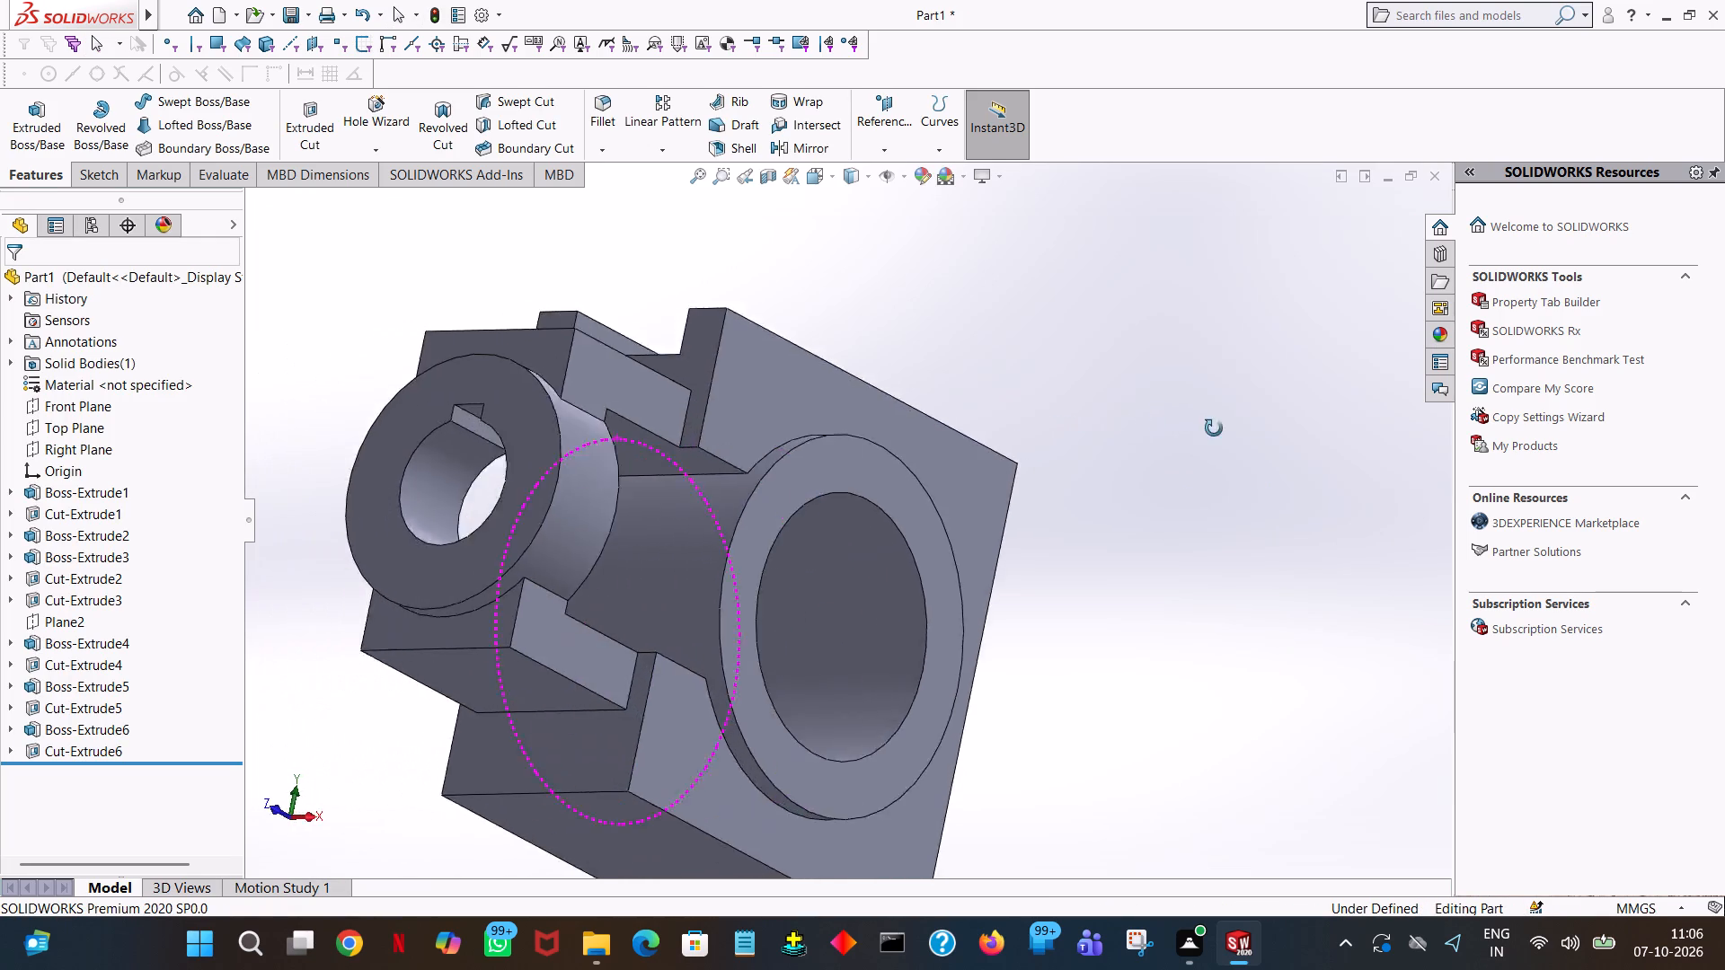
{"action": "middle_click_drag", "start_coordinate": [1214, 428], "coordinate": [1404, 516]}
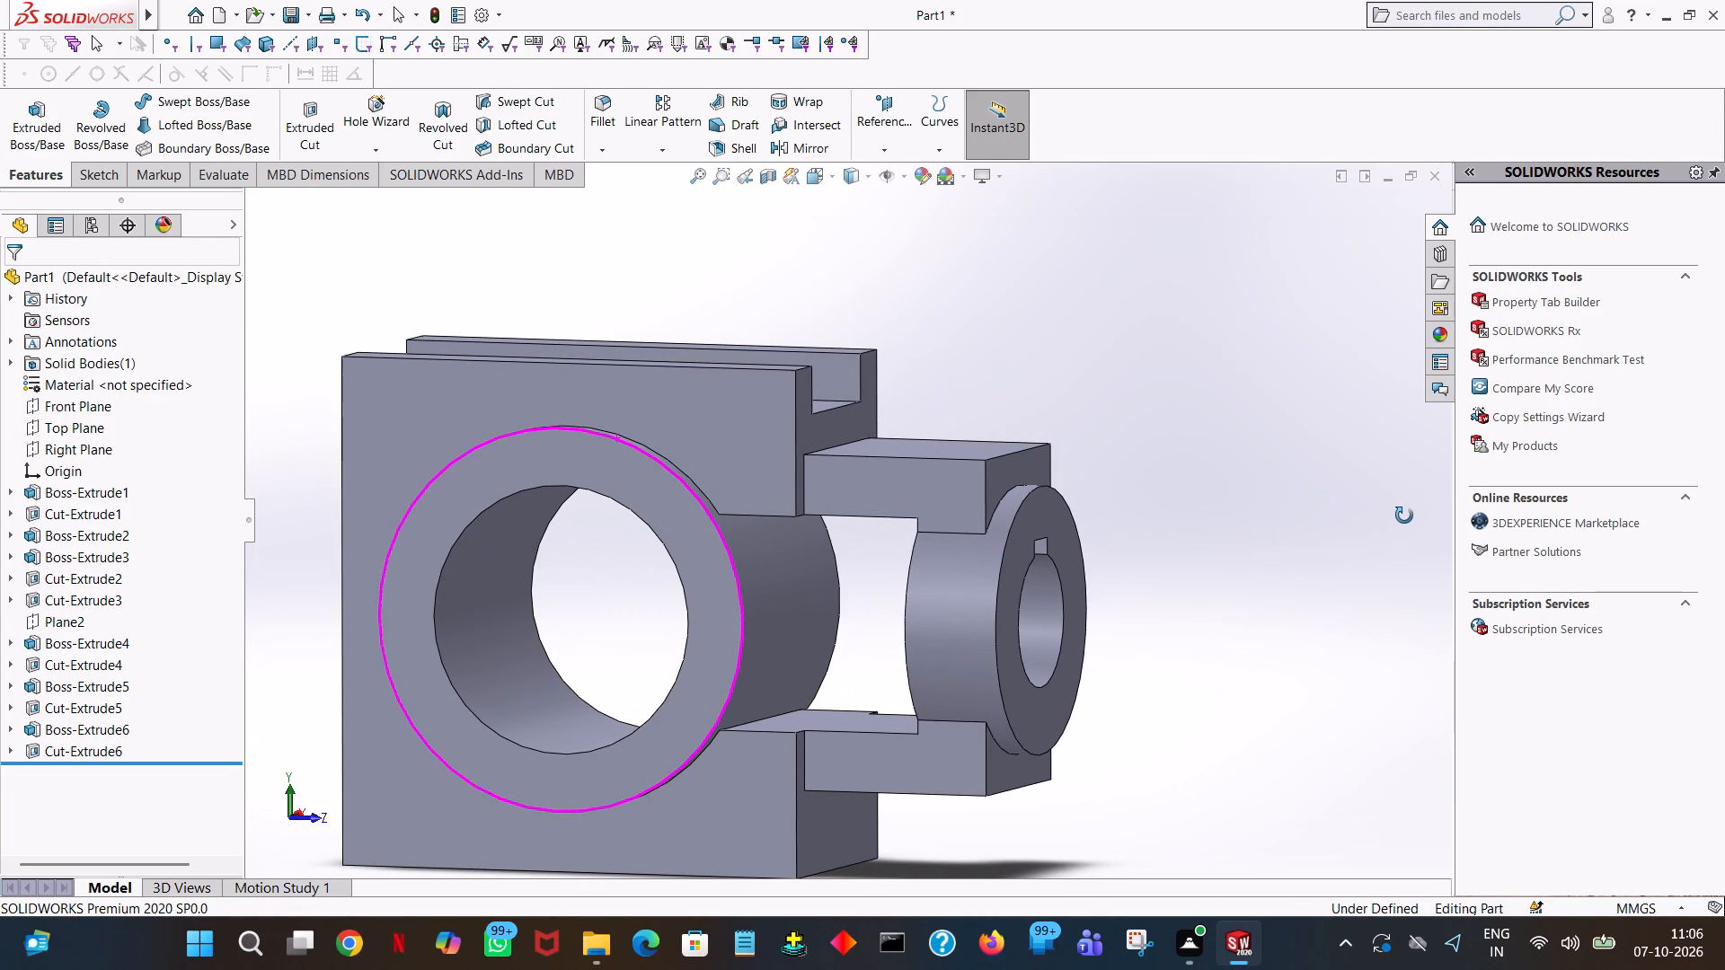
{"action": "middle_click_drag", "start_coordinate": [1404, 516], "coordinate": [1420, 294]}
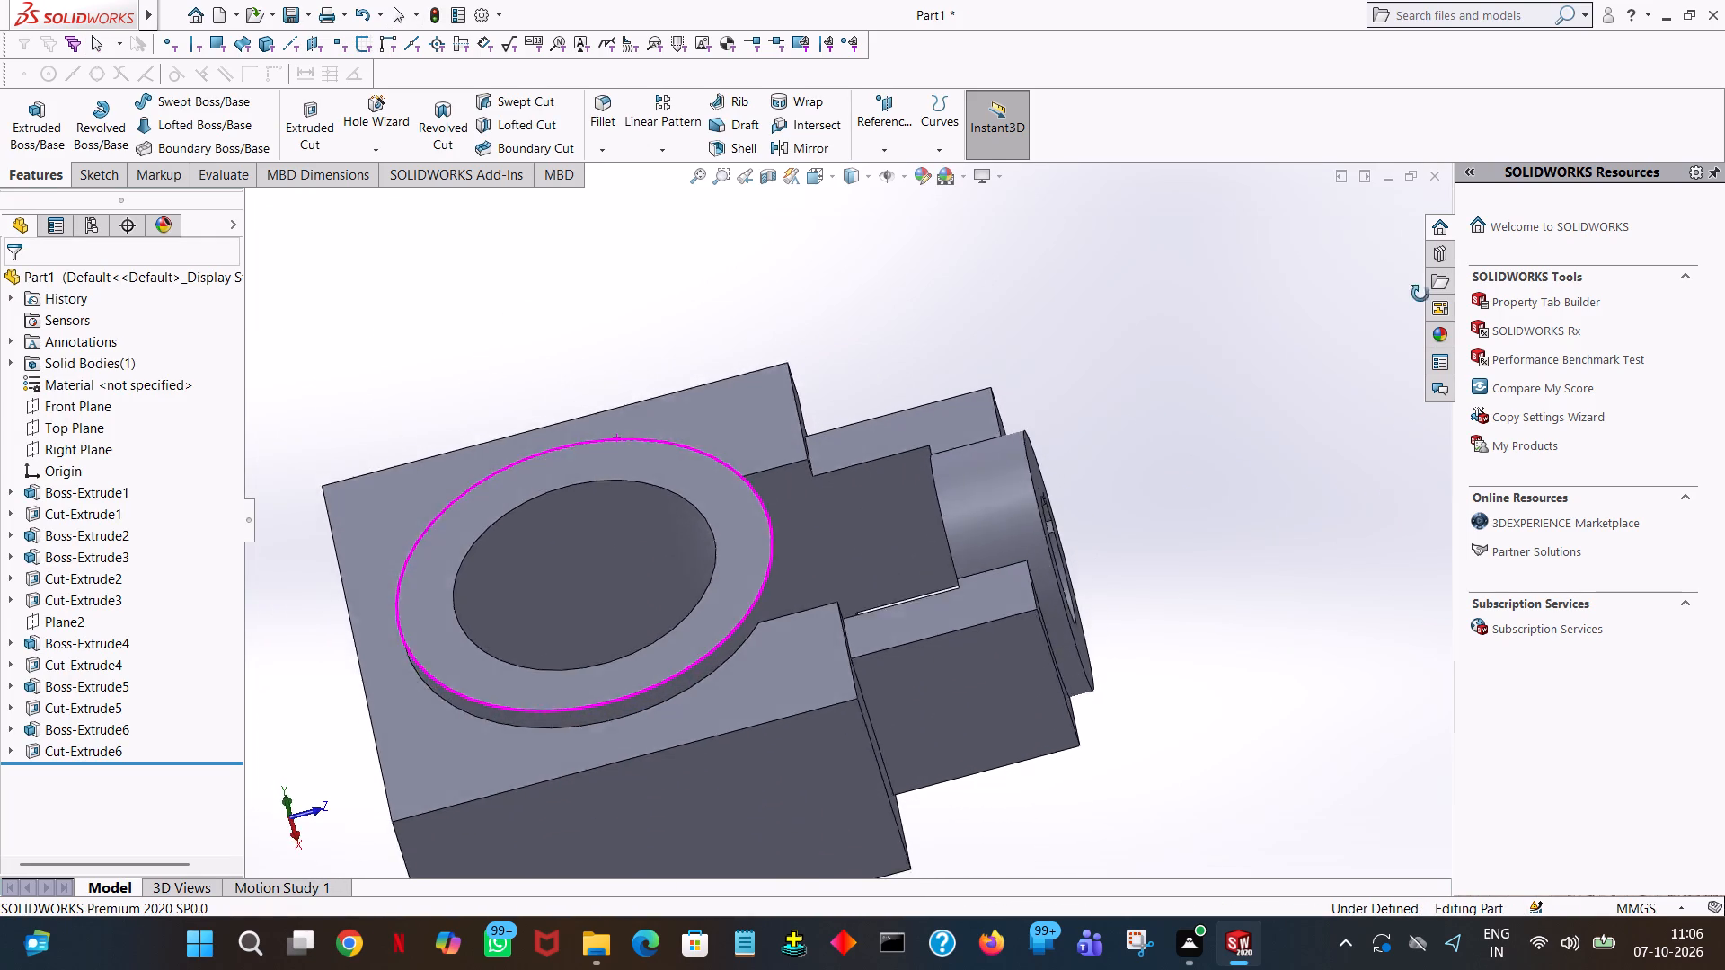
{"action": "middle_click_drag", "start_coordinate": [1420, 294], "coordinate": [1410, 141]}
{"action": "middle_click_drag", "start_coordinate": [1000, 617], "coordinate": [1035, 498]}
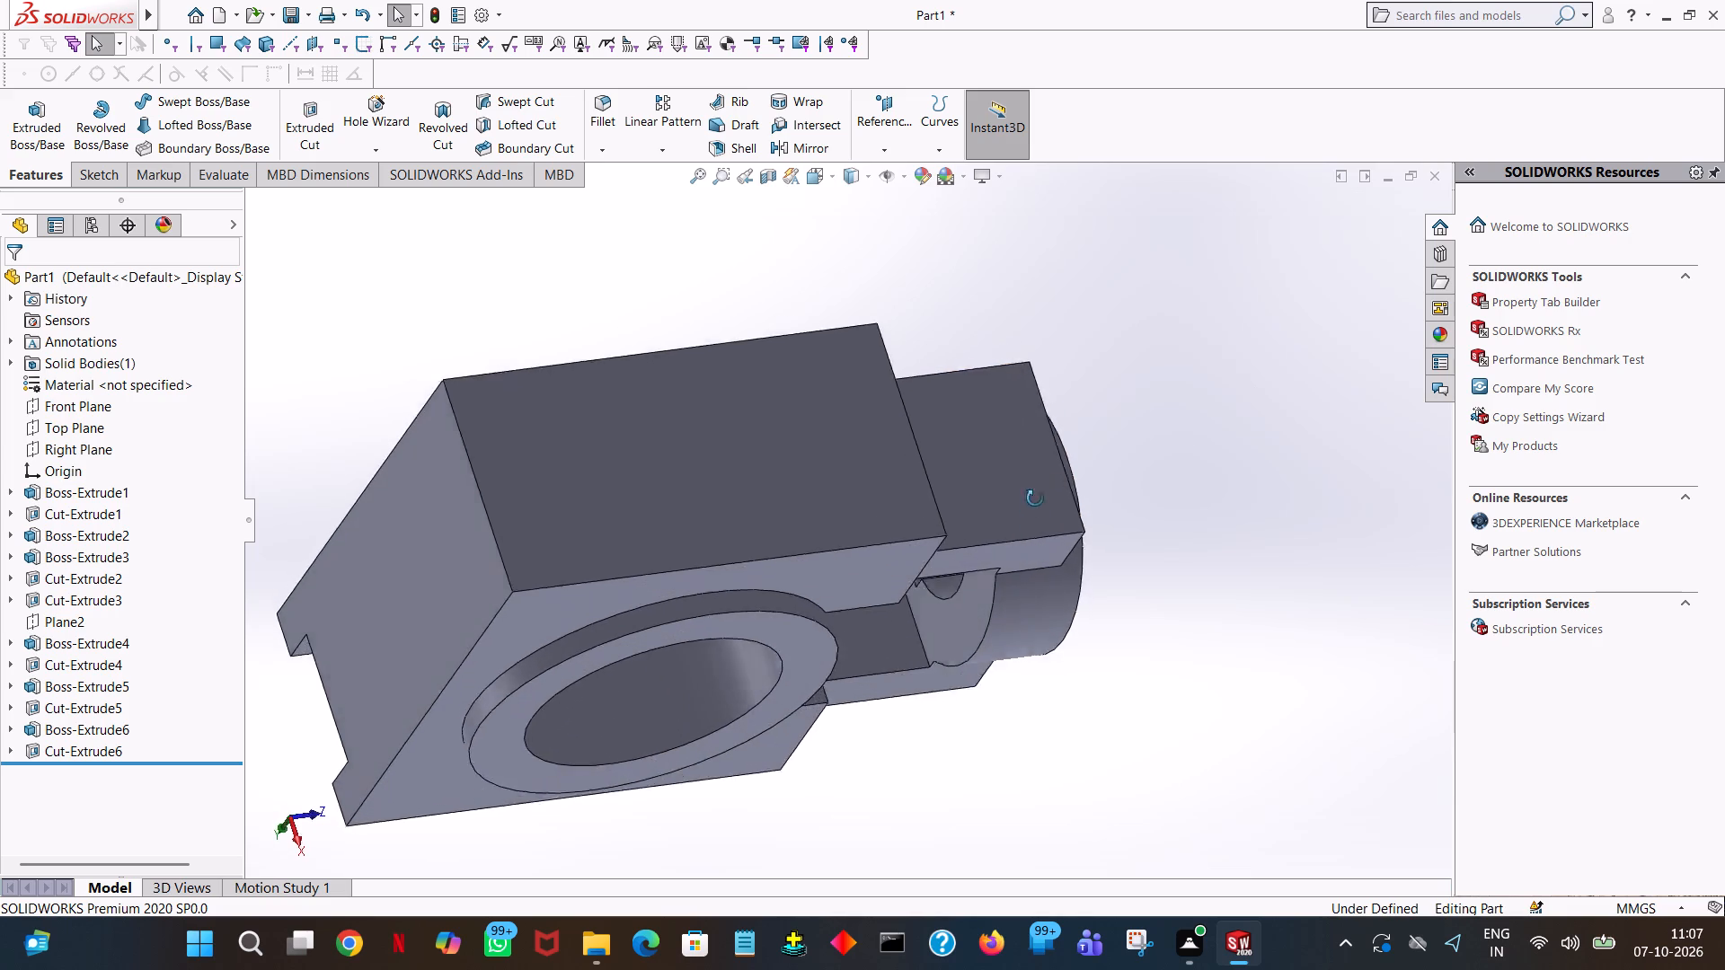
Start an Extruded Cut sketch on the block's plain face opposite the channel and draw a 10 mm line from its corner along the bracket-side edge.
{"action": "middle_click_drag", "start_coordinate": [1035, 498], "coordinate": [1024, 401]}
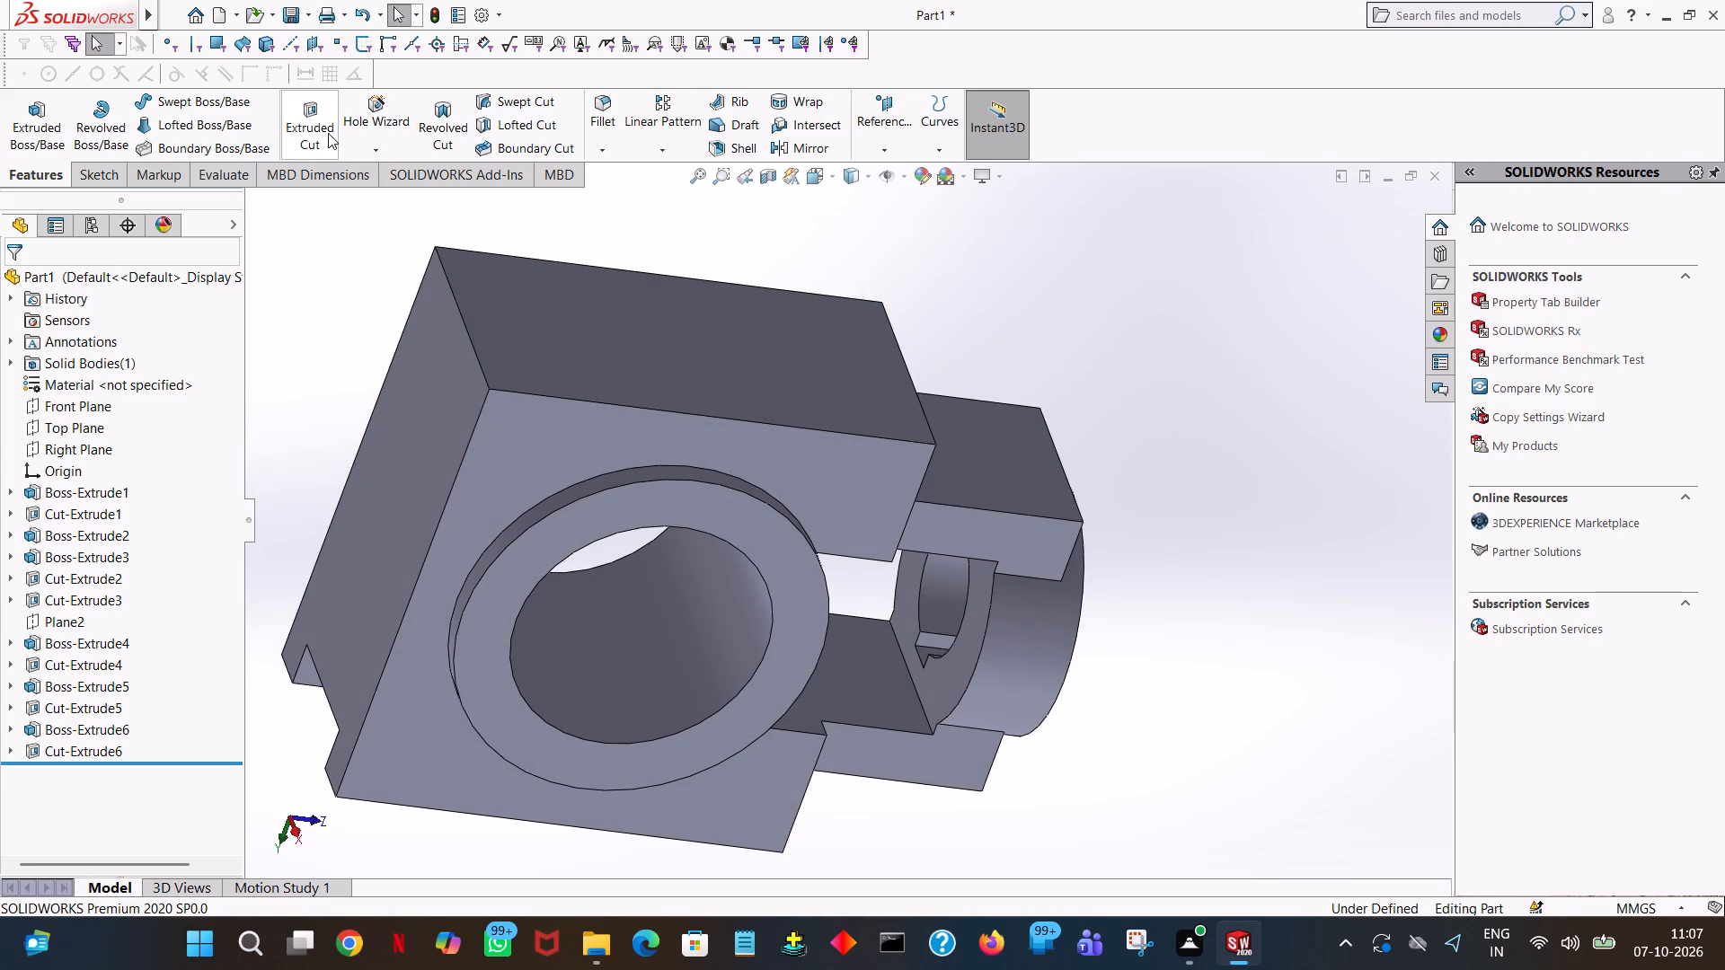
{"action": "left_click", "coordinate": [328, 133]}
{"action": "left_click", "coordinate": [579, 349]}
{"action": "middle_click_drag", "start_coordinate": [1147, 399], "coordinate": [1024, 413]}
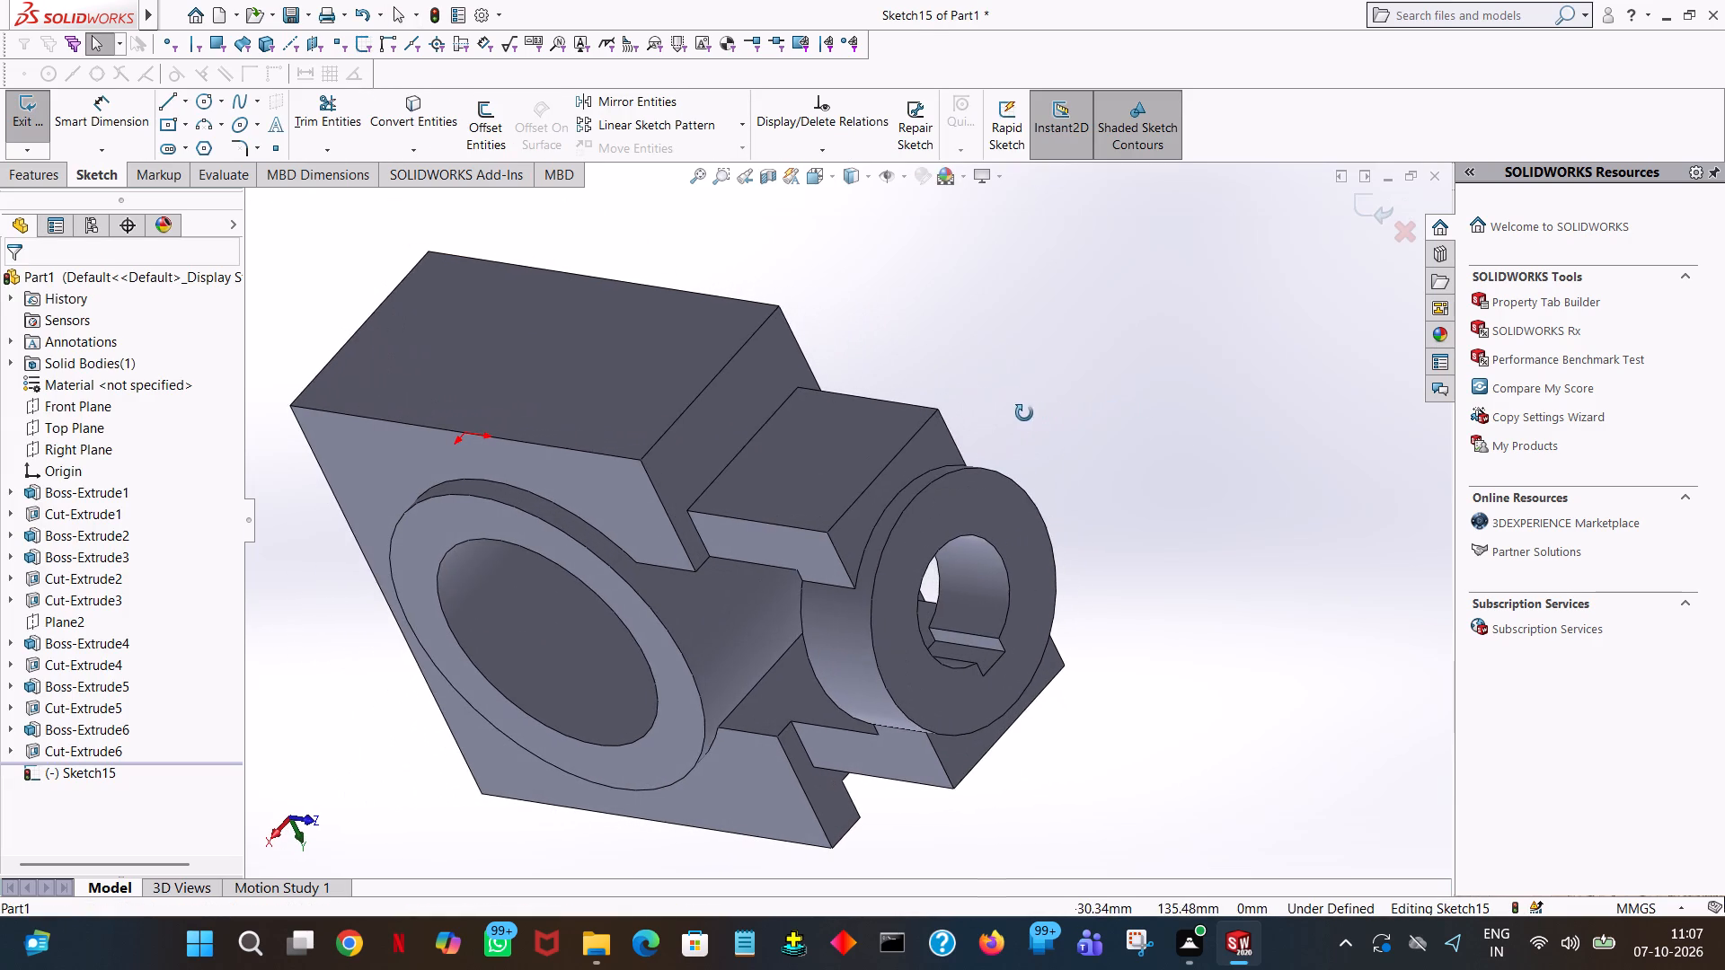
{"action": "middle_click_drag", "start_coordinate": [1024, 413], "coordinate": [1025, 413]}
{"action": "key", "text": "space"}
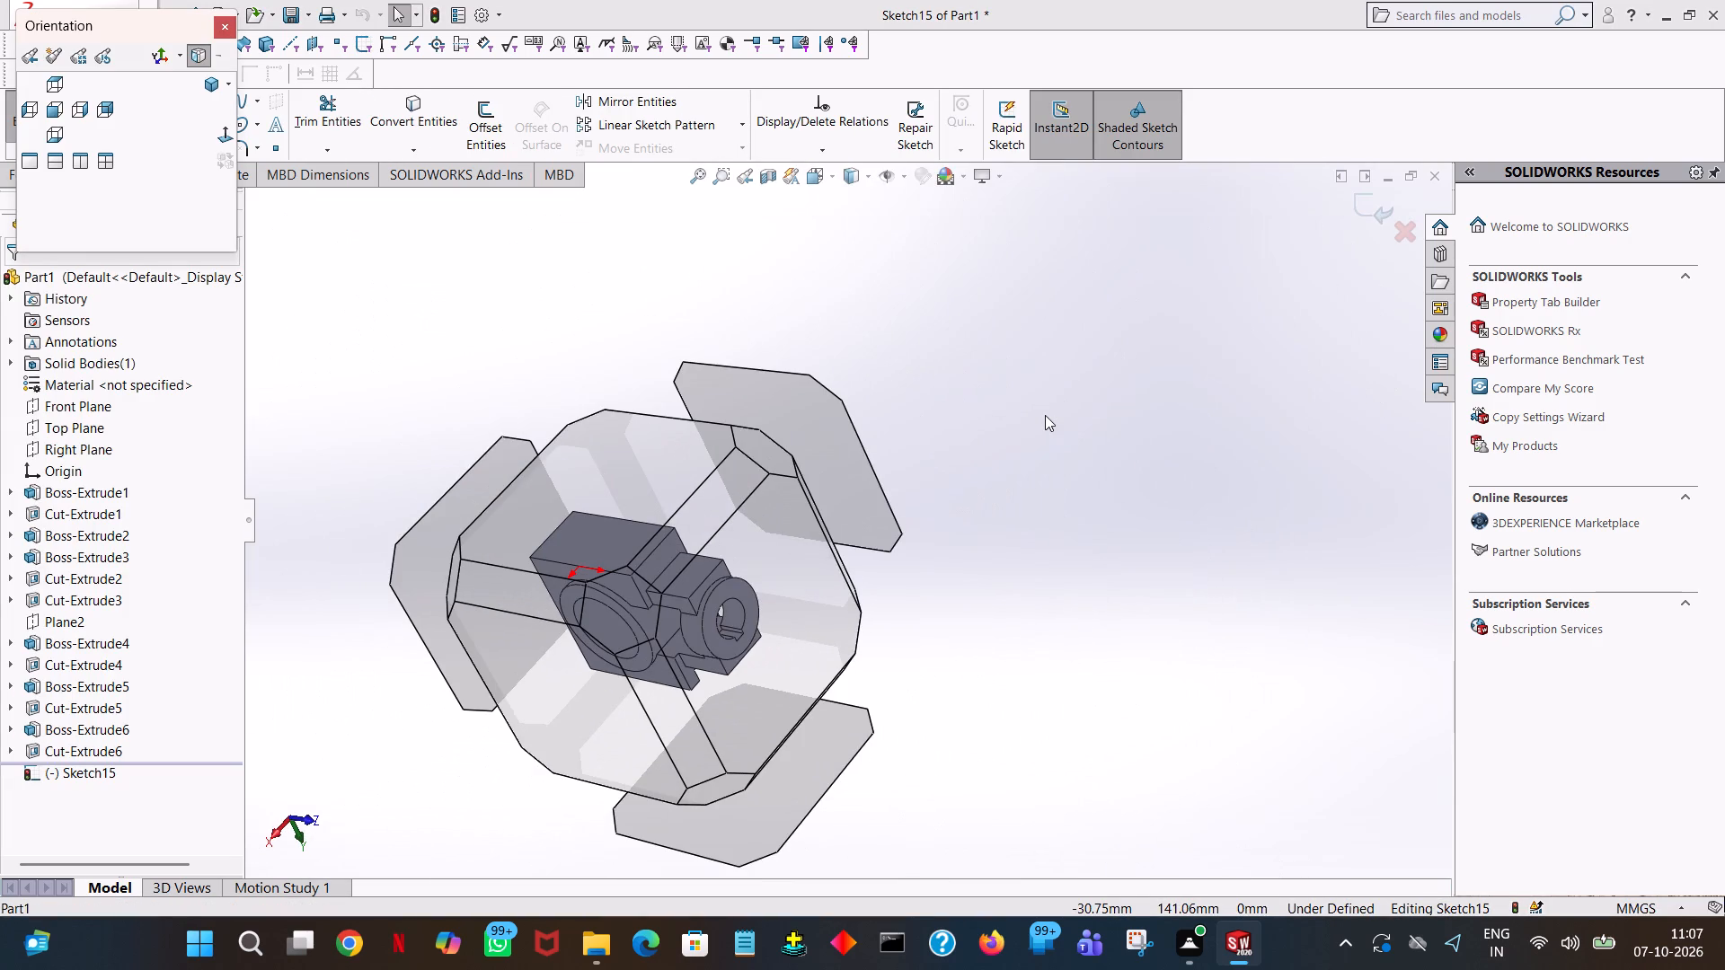
{"action": "left_click", "coordinate": [223, 132]}
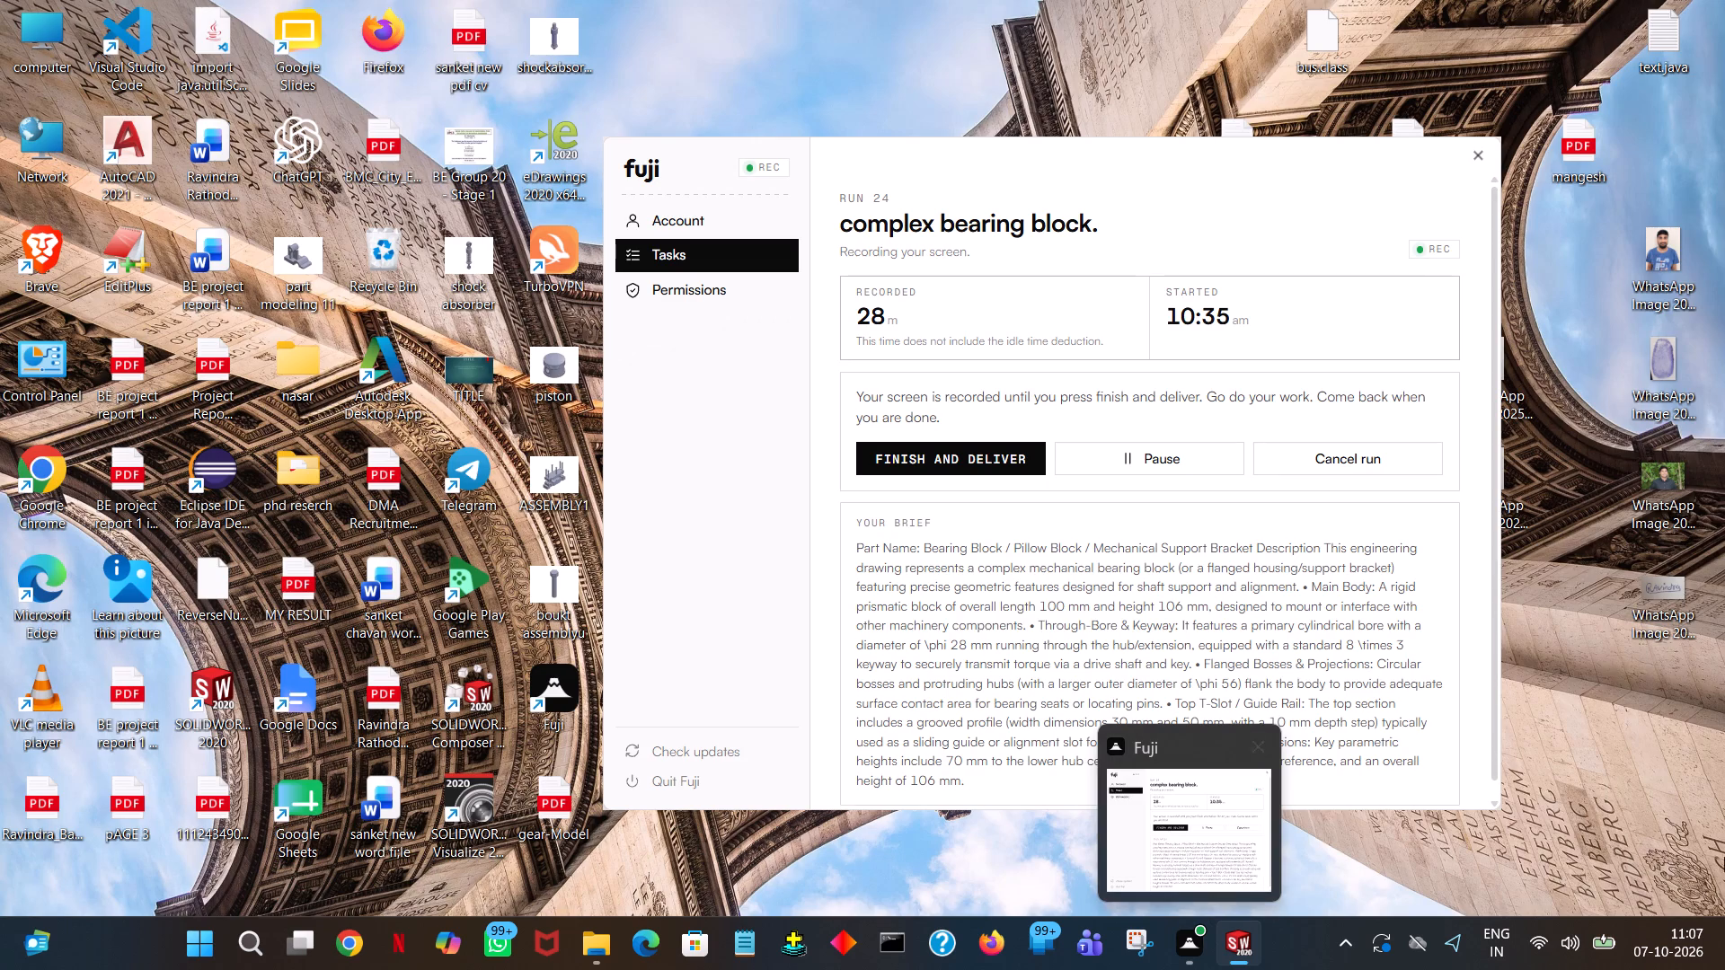
{"action": "left_click", "coordinate": [163, 109]}
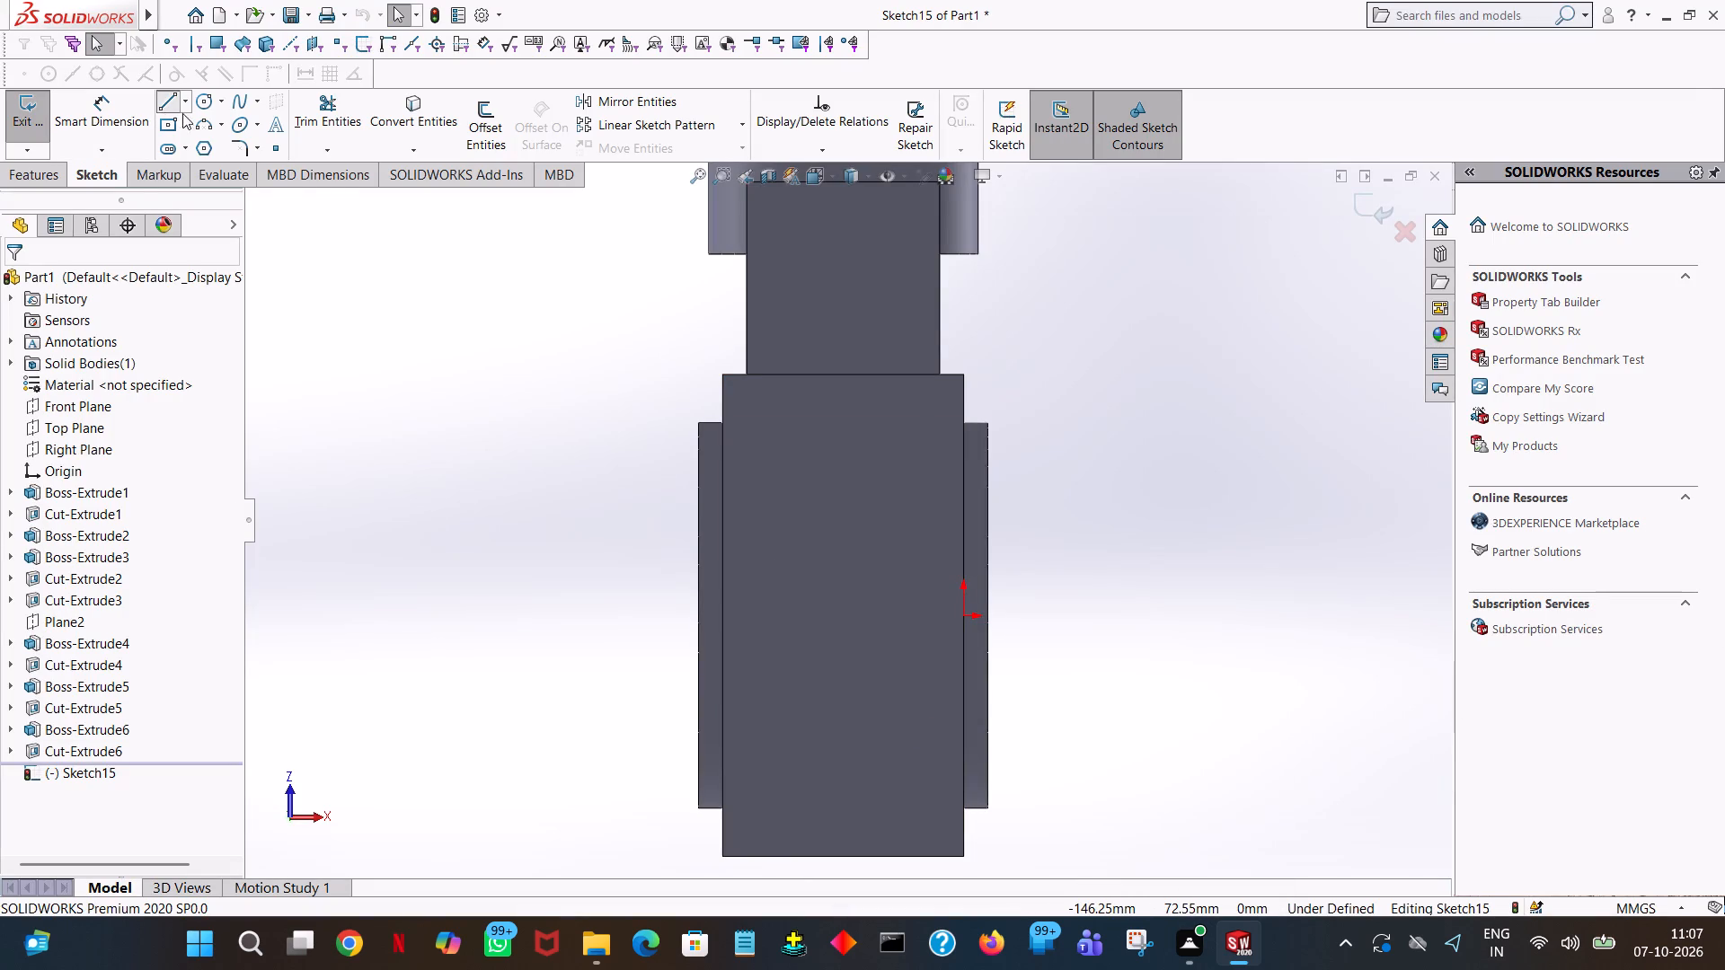
{"action": "left_click", "coordinate": [720, 375]}
{"action": "left_click", "coordinate": [795, 375]}
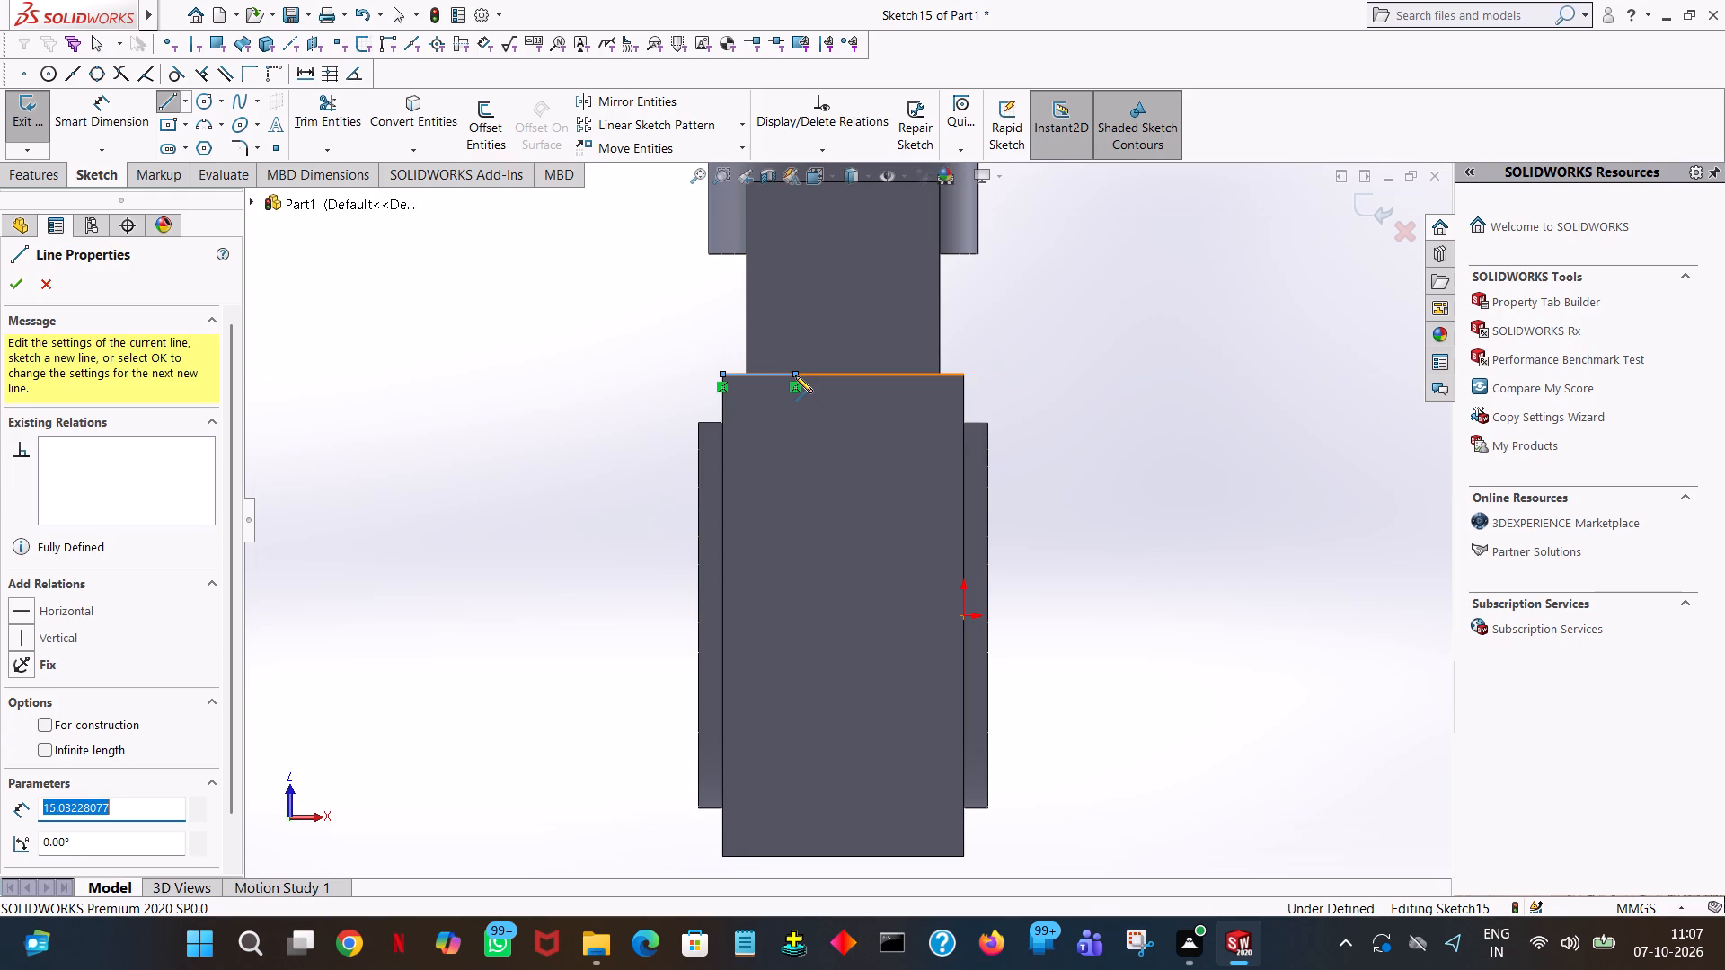
{"action": "type", "text": "10"}
{"action": "key", "text": "Return"}
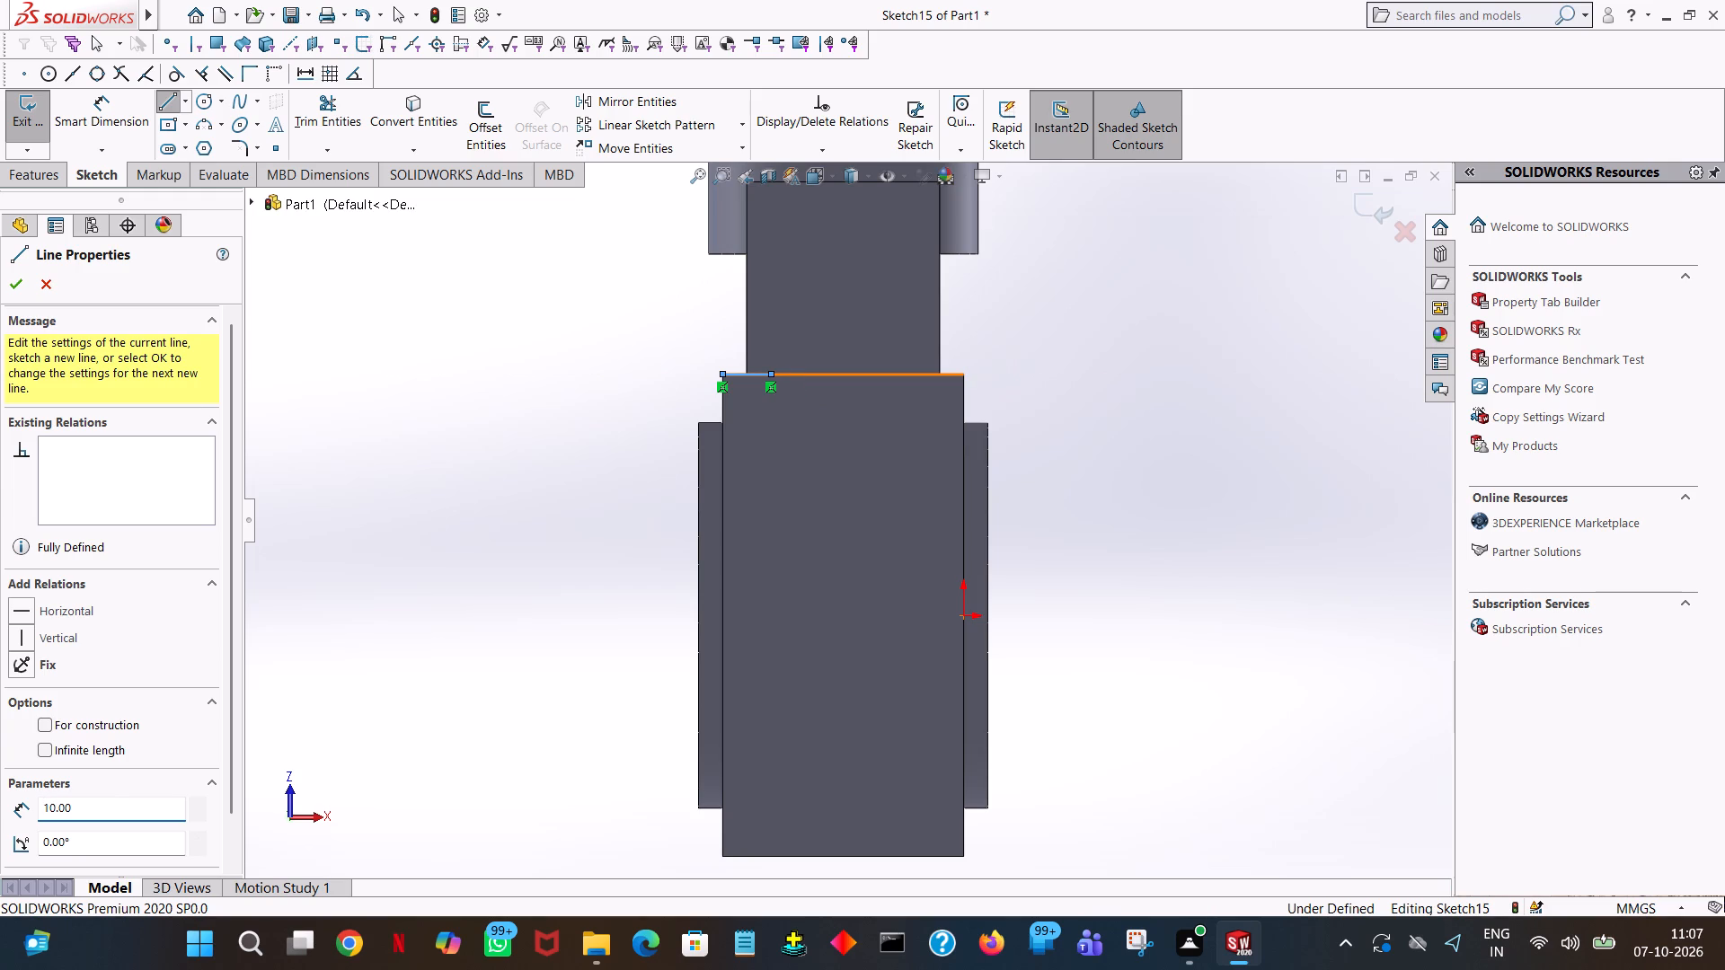
From the 10 mm line's end, draw a closed 30 x 100 mm rectangle of lines spanning the full length of the face.
{"action": "left_click", "coordinate": [773, 857]}
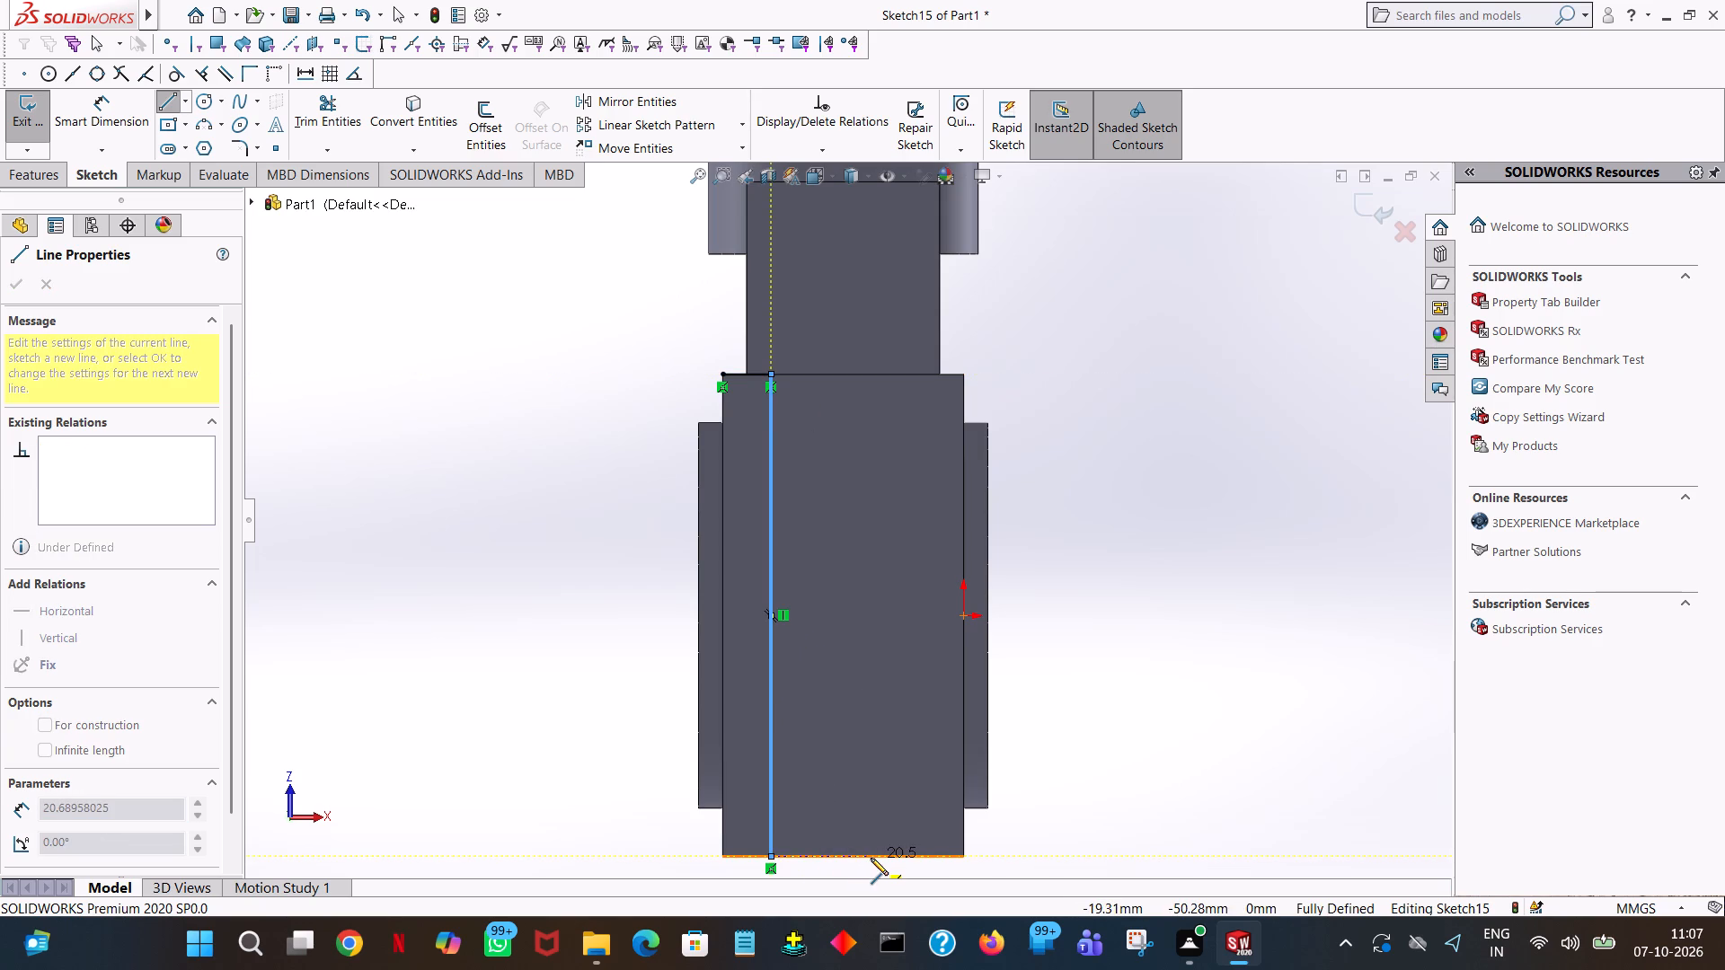
{"action": "left_click", "coordinate": [871, 858]}
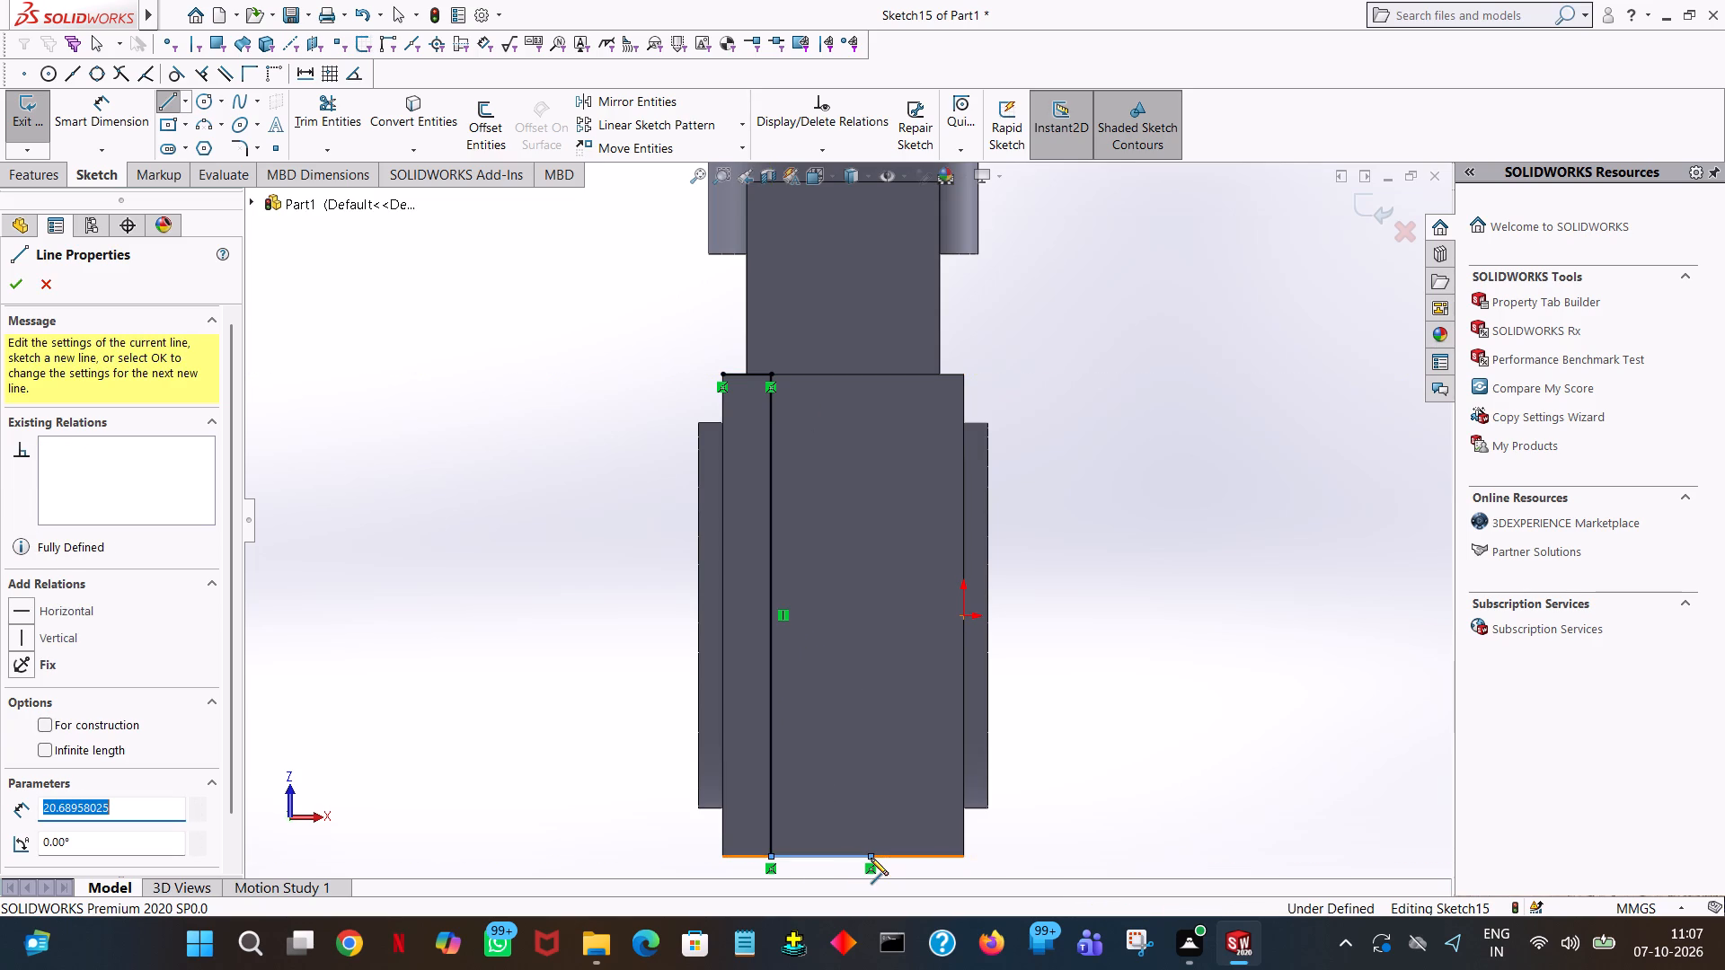
{"action": "type", "text": "30"}
{"action": "key", "text": "Return"}
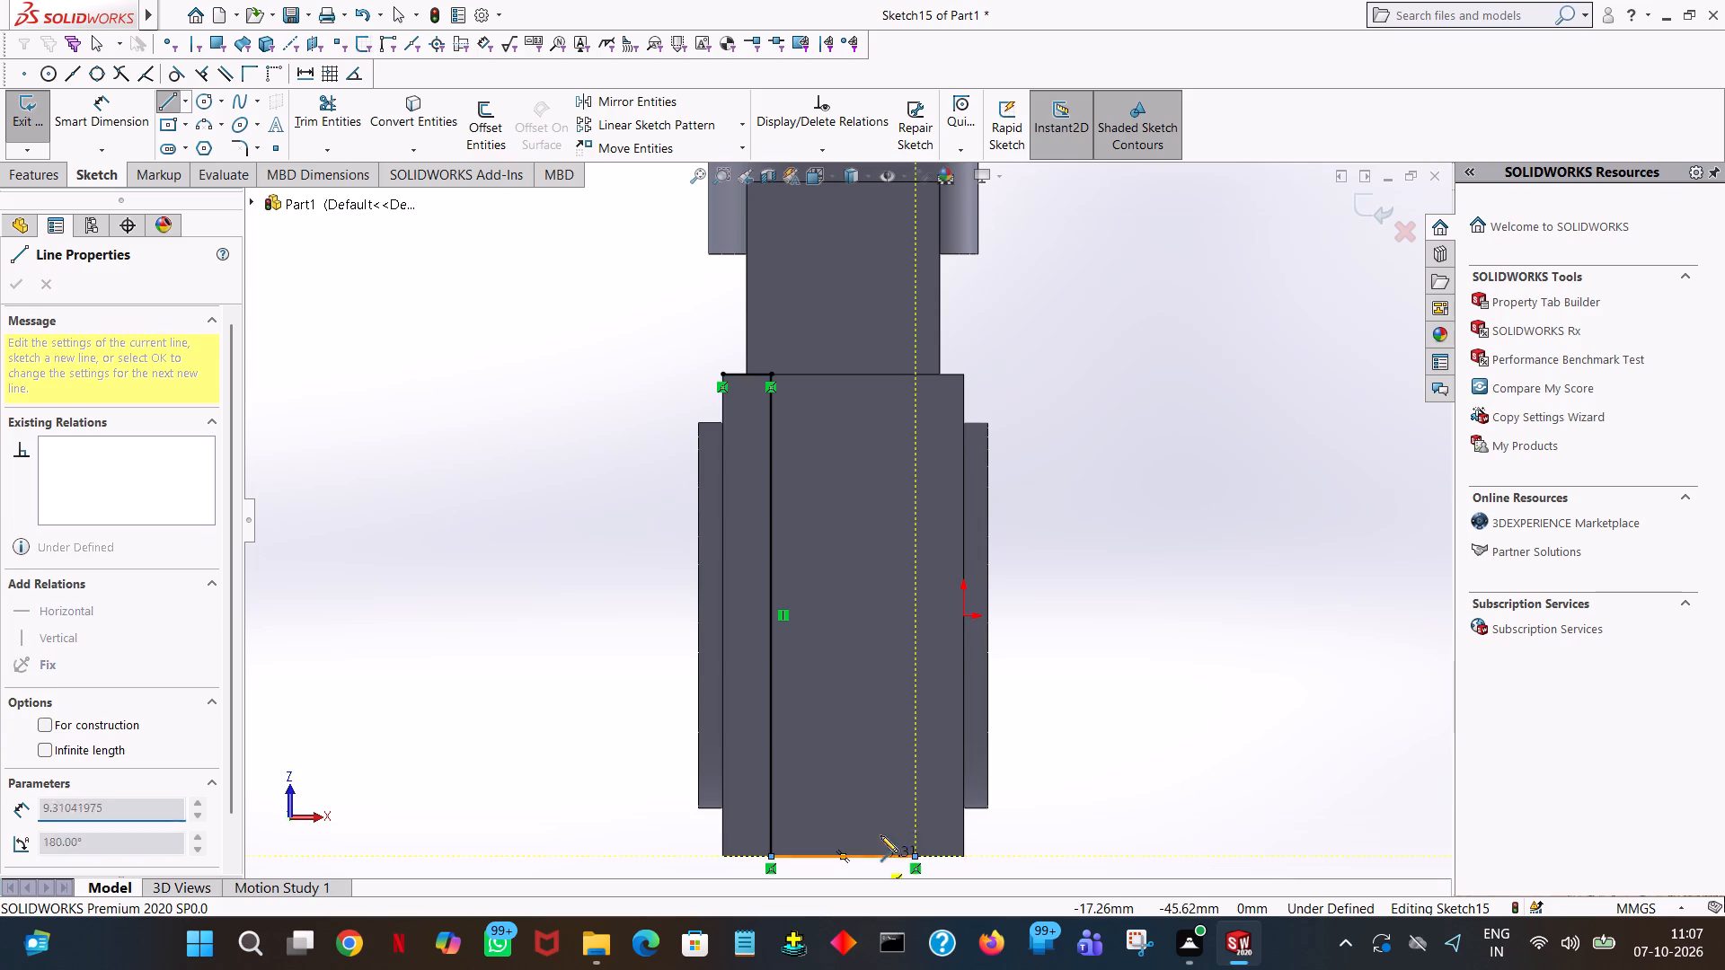
{"action": "left_click", "coordinate": [915, 375]}
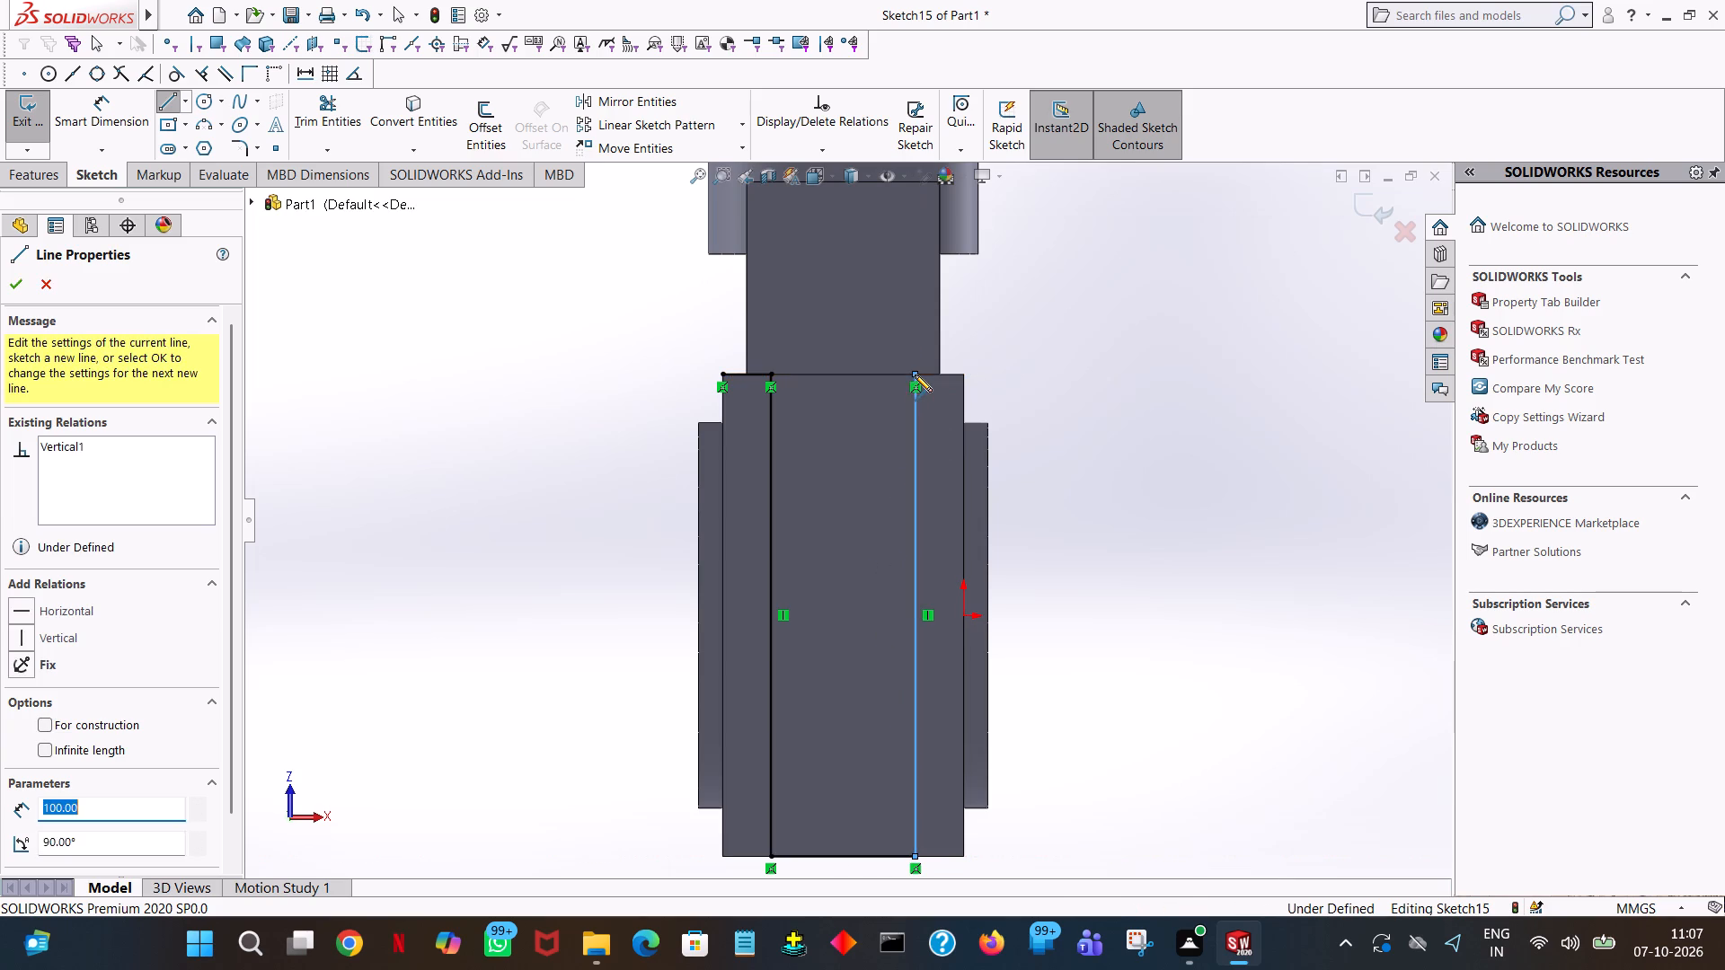
{"action": "left_click", "coordinate": [771, 375]}
{"action": "right_click", "coordinate": [772, 377]}
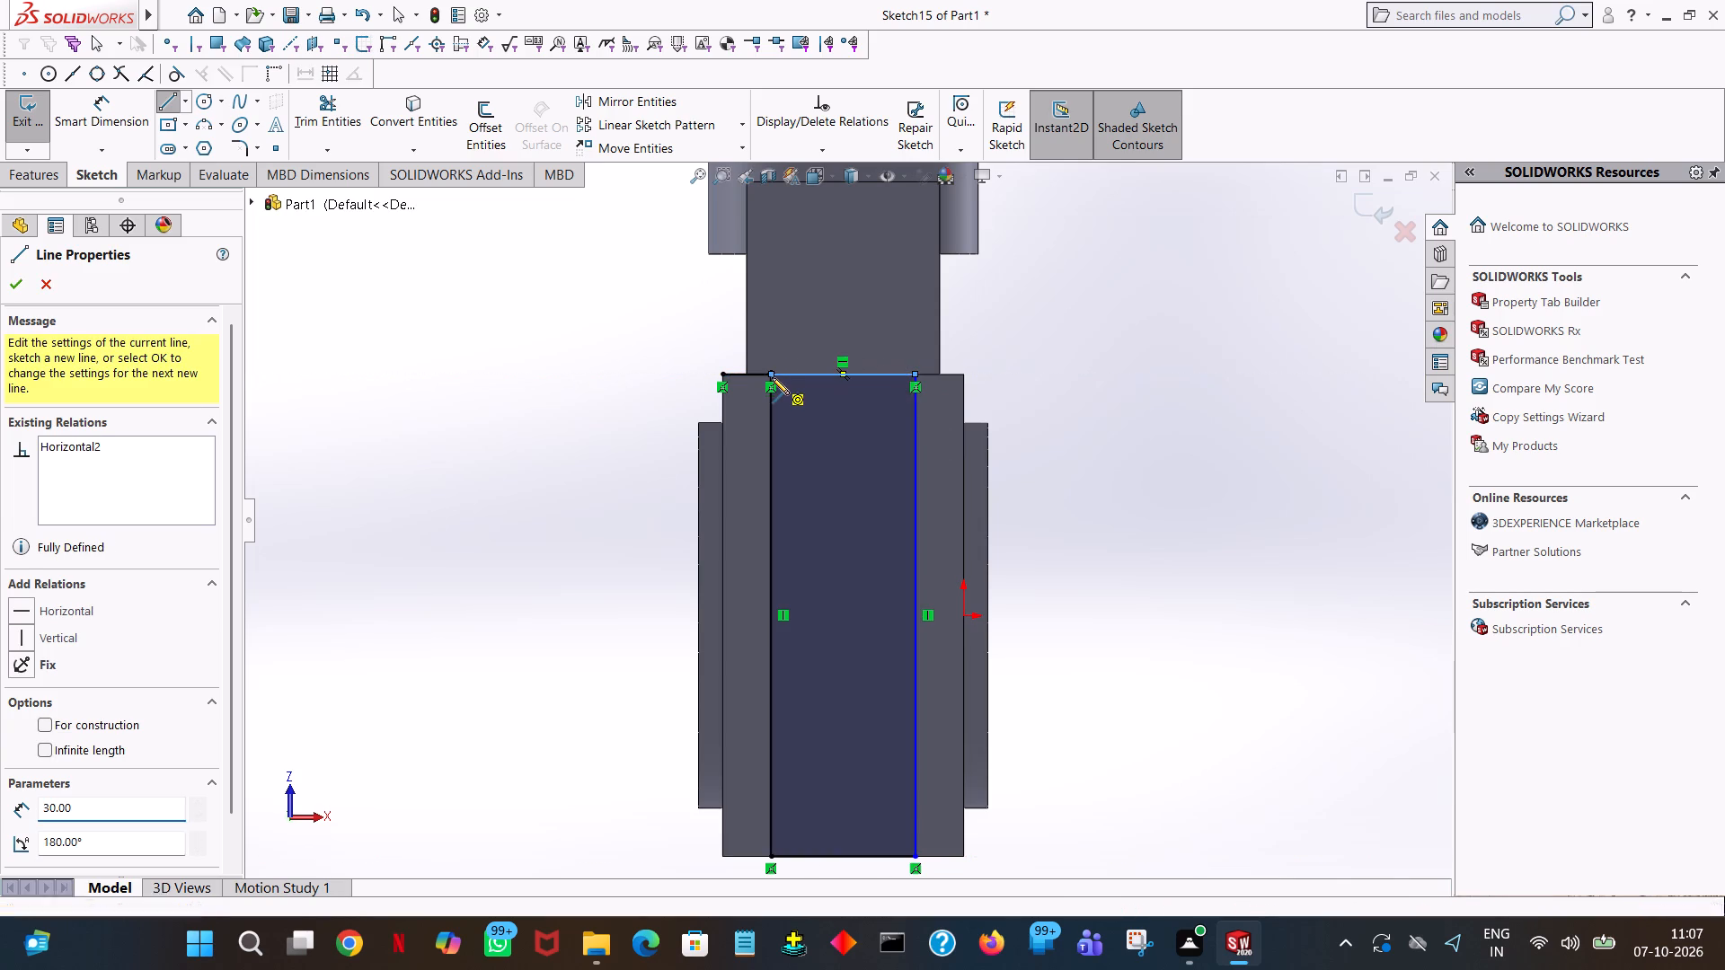
{"action": "left_click", "coordinate": [800, 384]}
Trim away the 10 mm locating line outside the rectangle.
{"action": "left_click", "coordinate": [329, 98]}
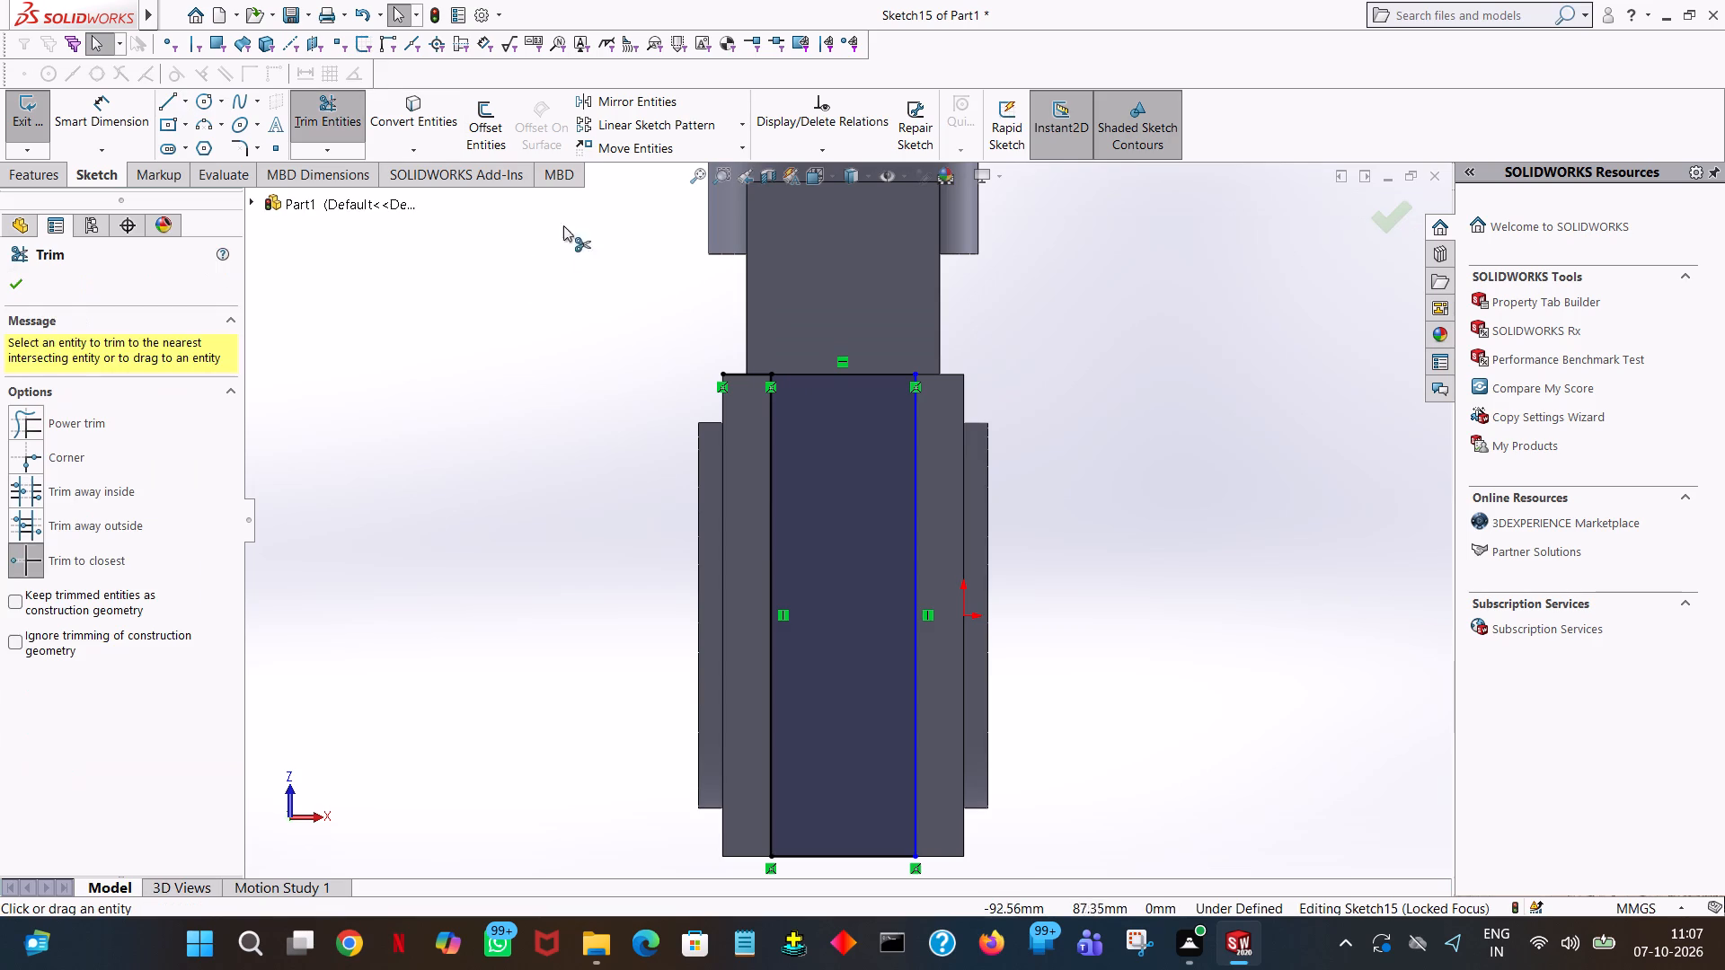
{"action": "left_click", "coordinate": [730, 377]}
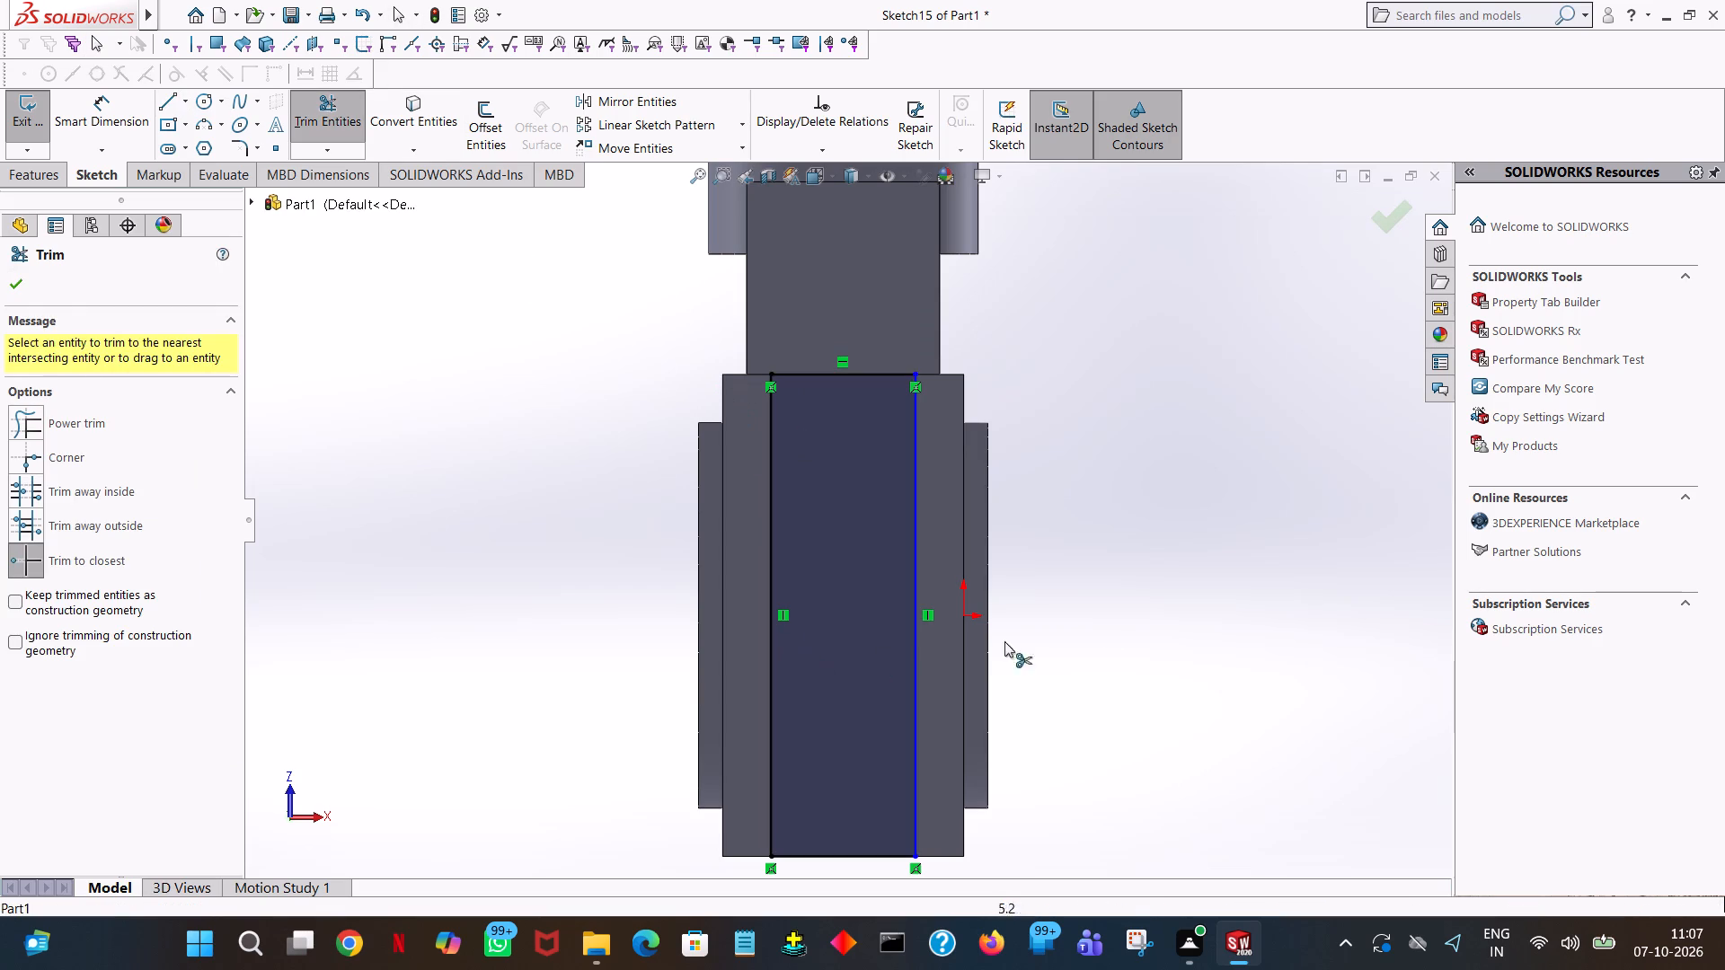
{"action": "left_click", "coordinate": [12, 294]}
Dimension the distance from the rectangle's free long side to the block's adjacent long edge.
{"action": "left_click", "coordinate": [39, 178]}
{"action": "left_click", "coordinate": [86, 182]}
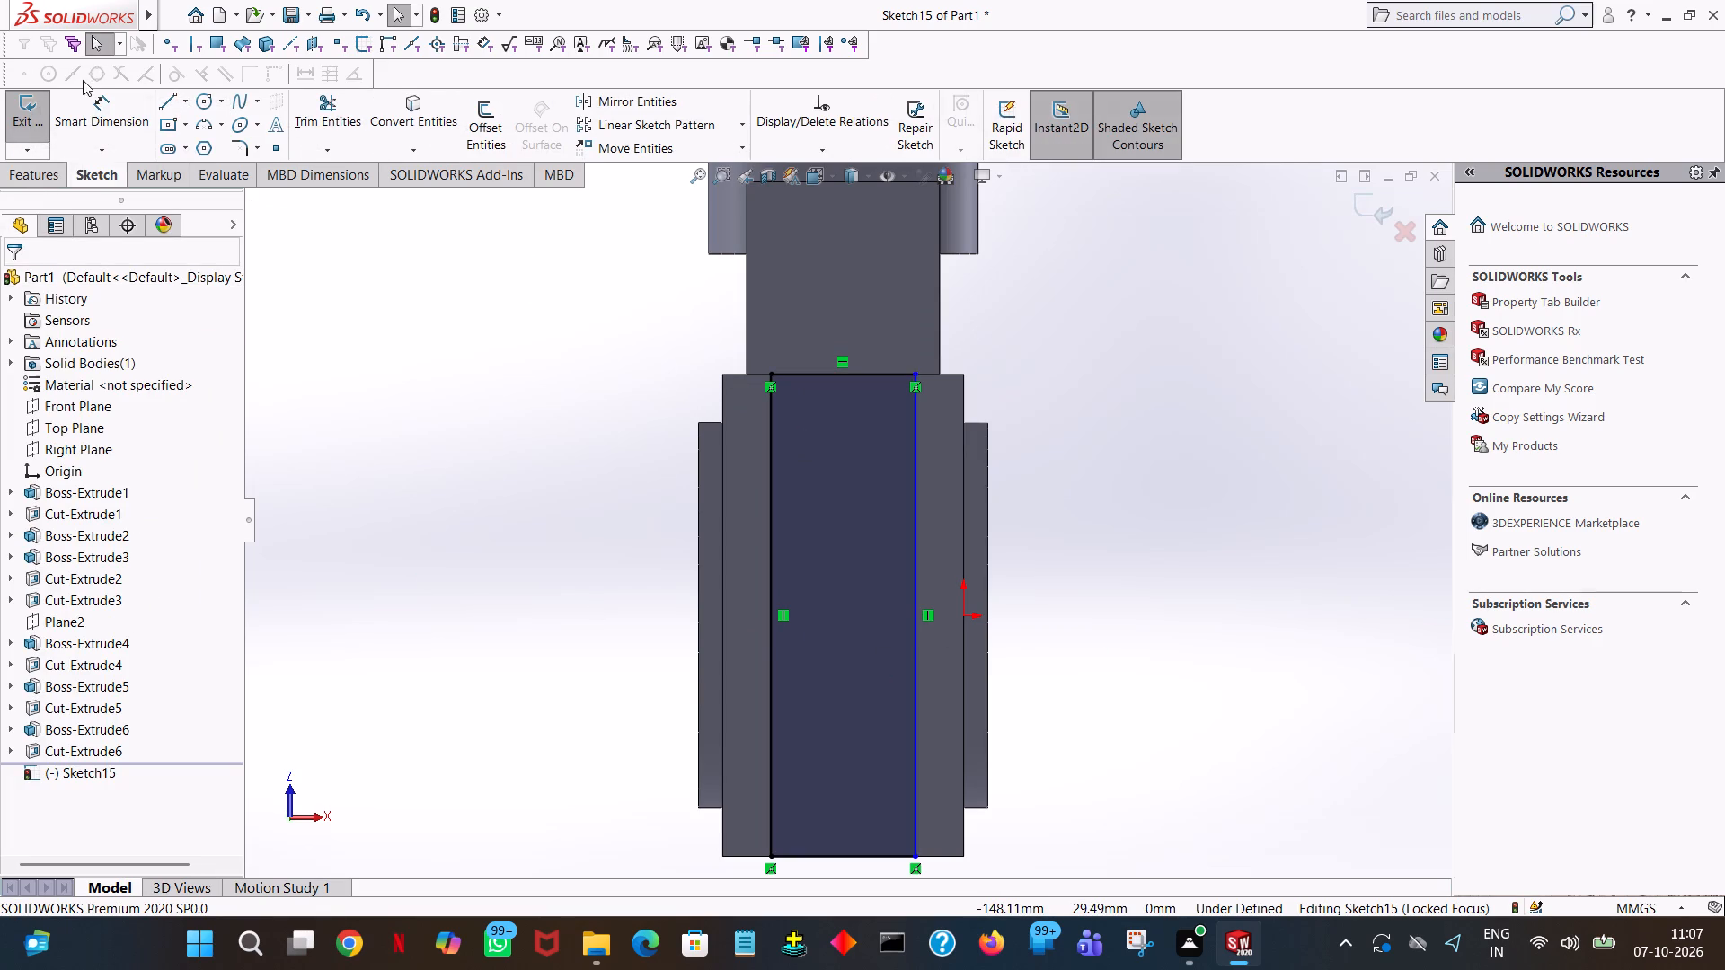
{"action": "left_click", "coordinate": [92, 112]}
{"action": "left_click", "coordinate": [917, 605]}
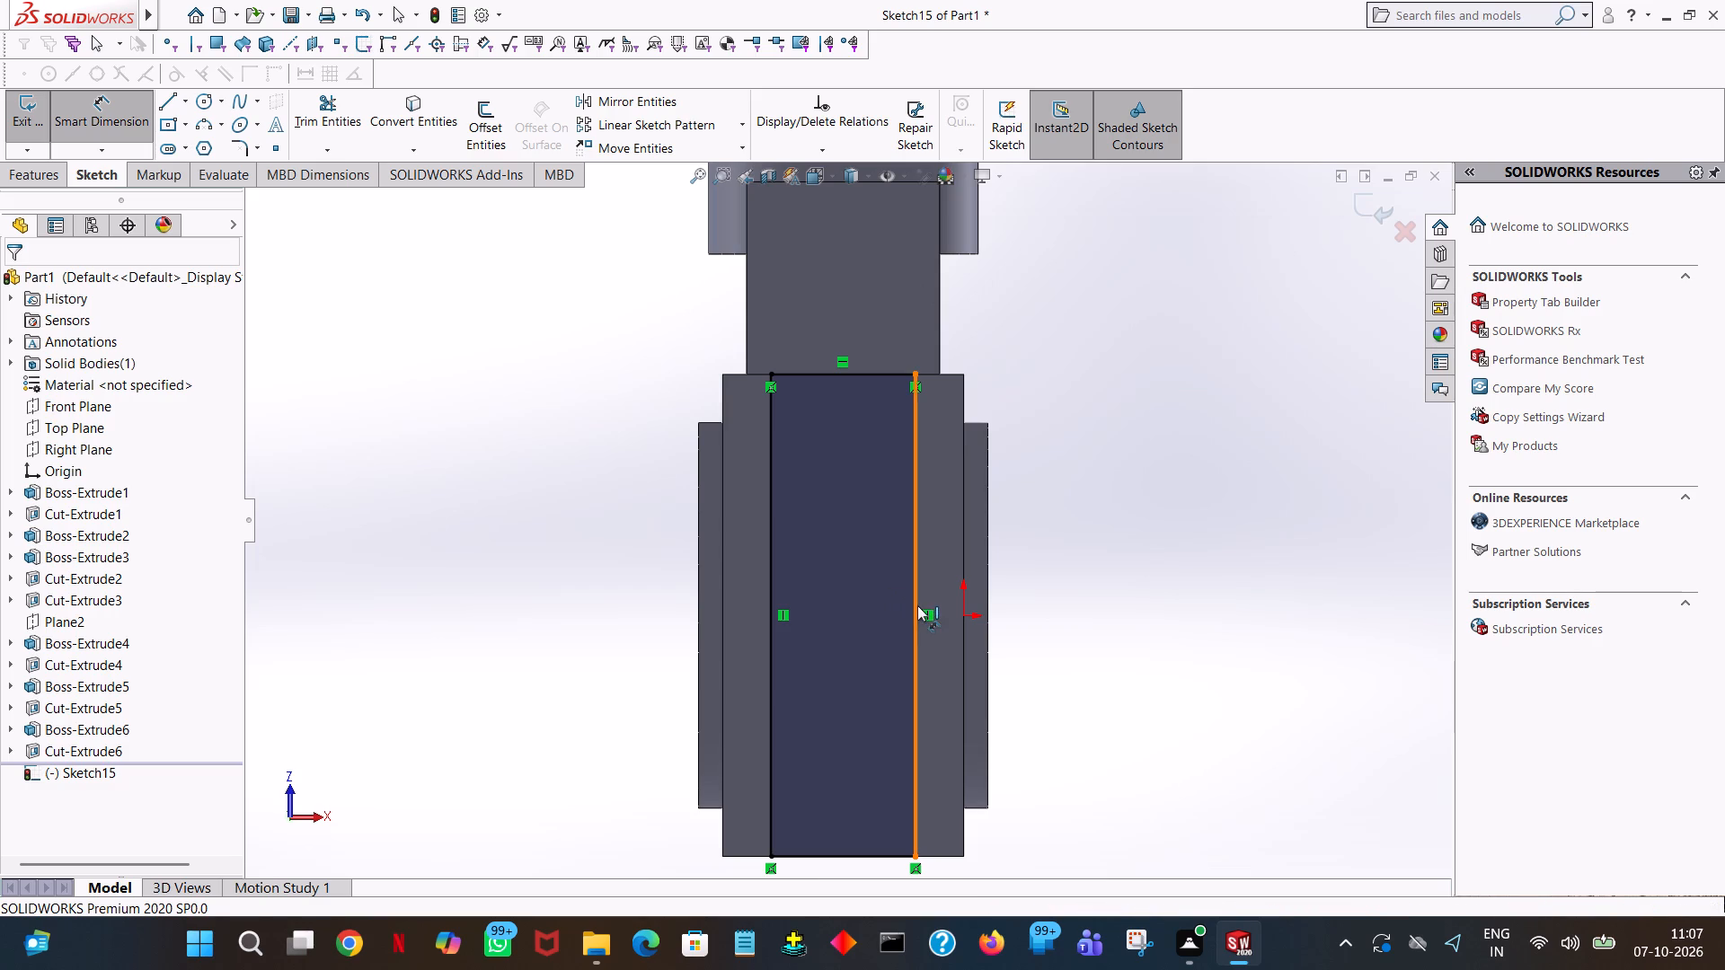
{"action": "left_click", "coordinate": [1168, 608]}
{"action": "left_click", "coordinate": [1002, 494]}
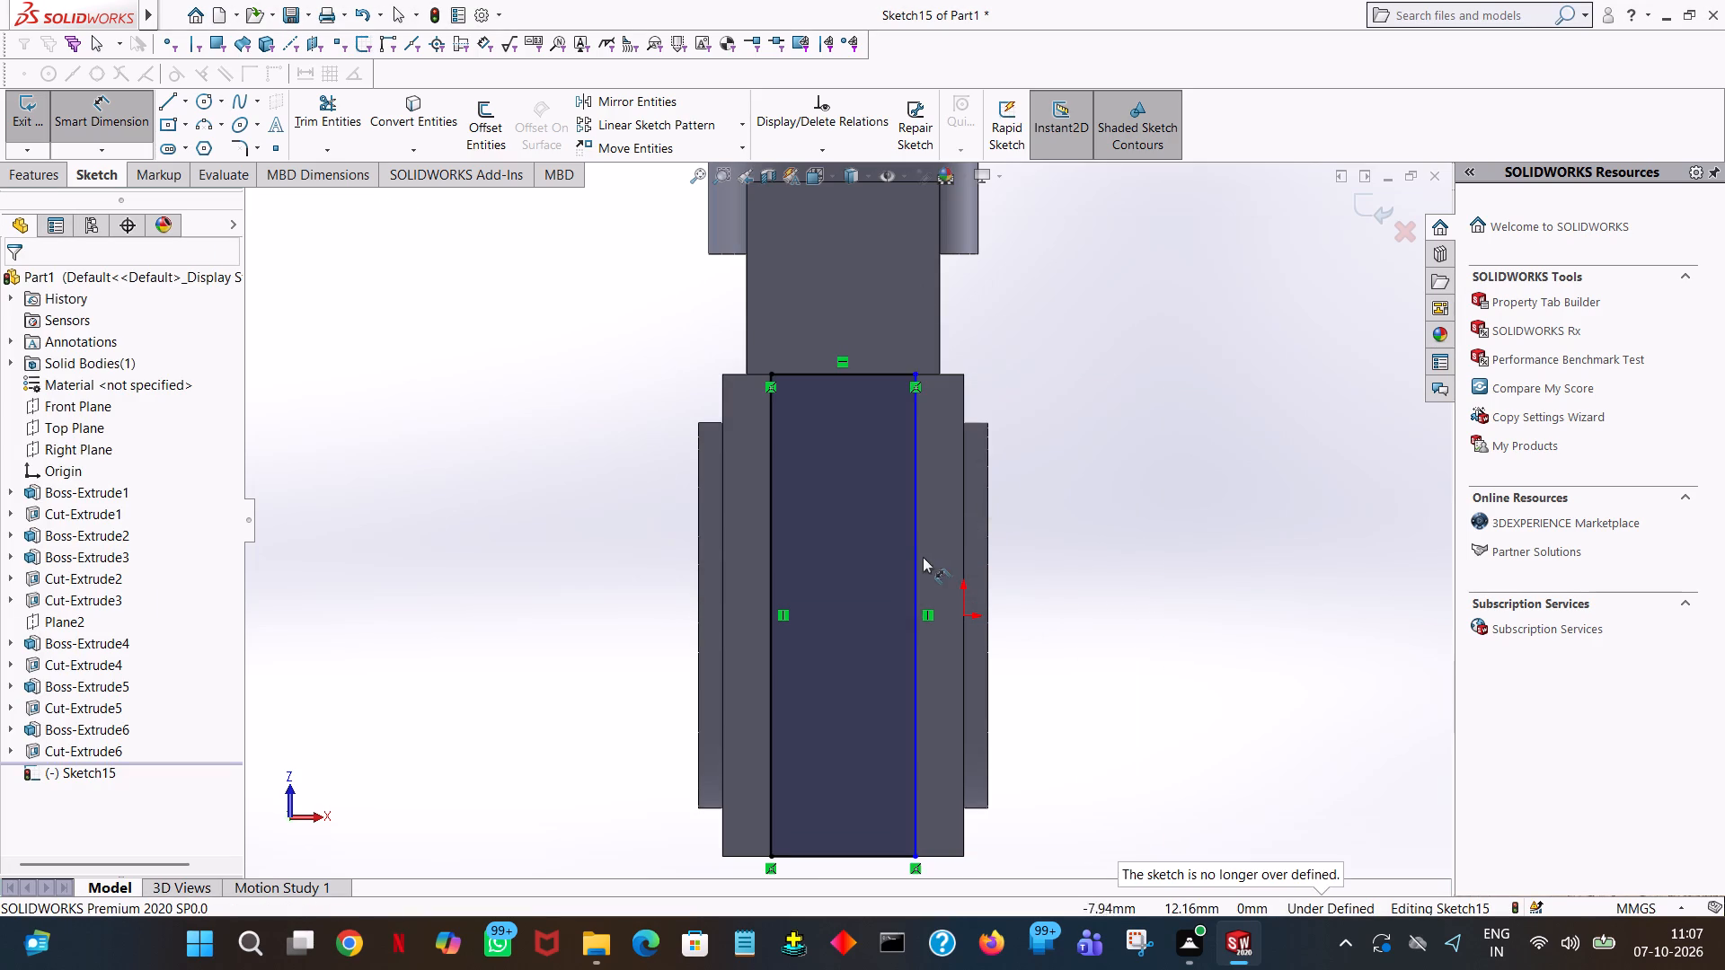
{"action": "left_click", "coordinate": [912, 564]}
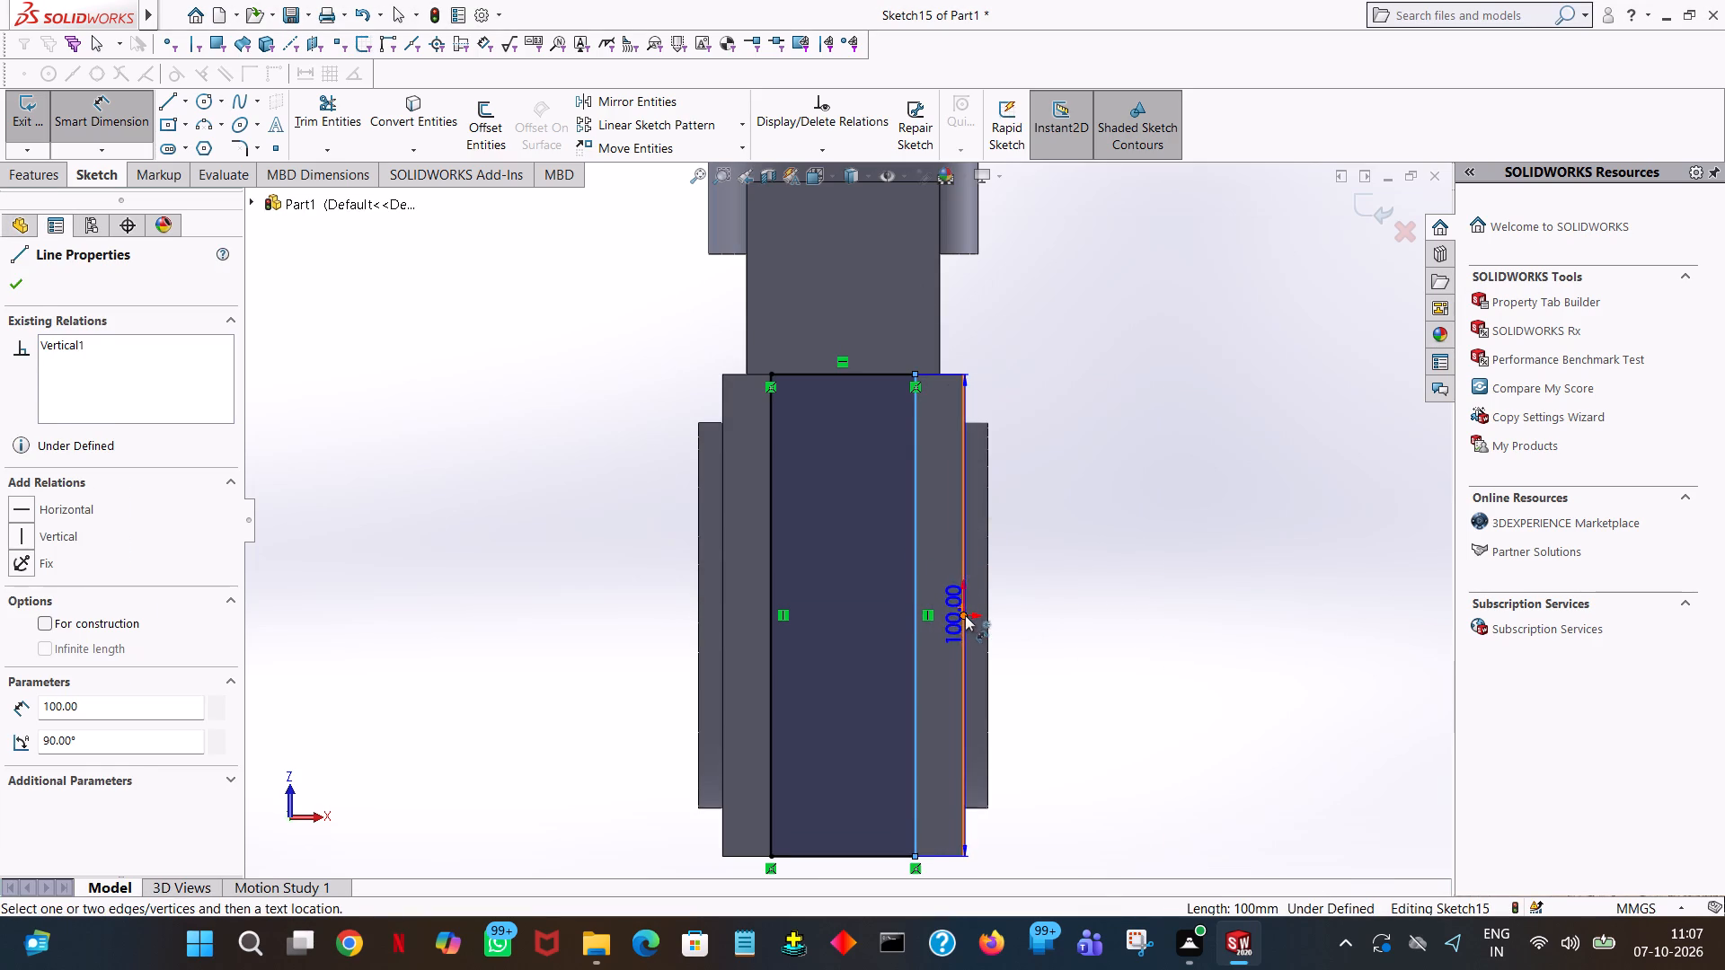
{"action": "left_click", "coordinate": [965, 615]}
{"action": "left_click", "coordinate": [1190, 540]}
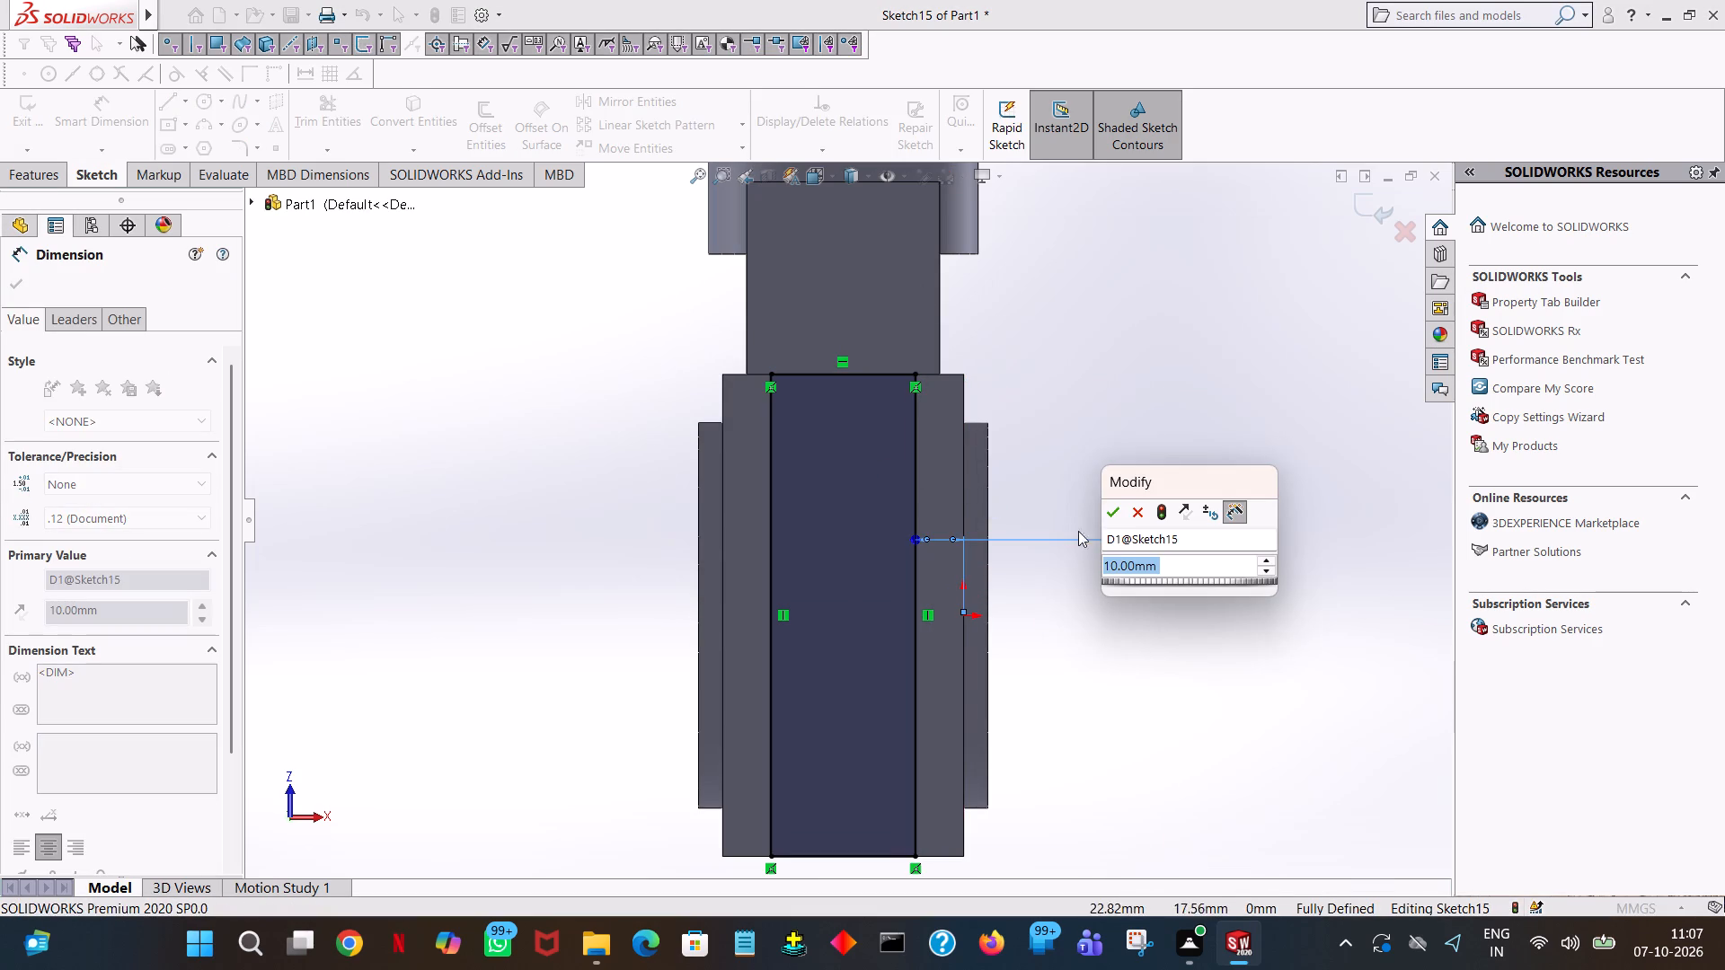
{"action": "left_click", "coordinate": [1109, 520]}
{"action": "left_click", "coordinate": [1128, 404]}
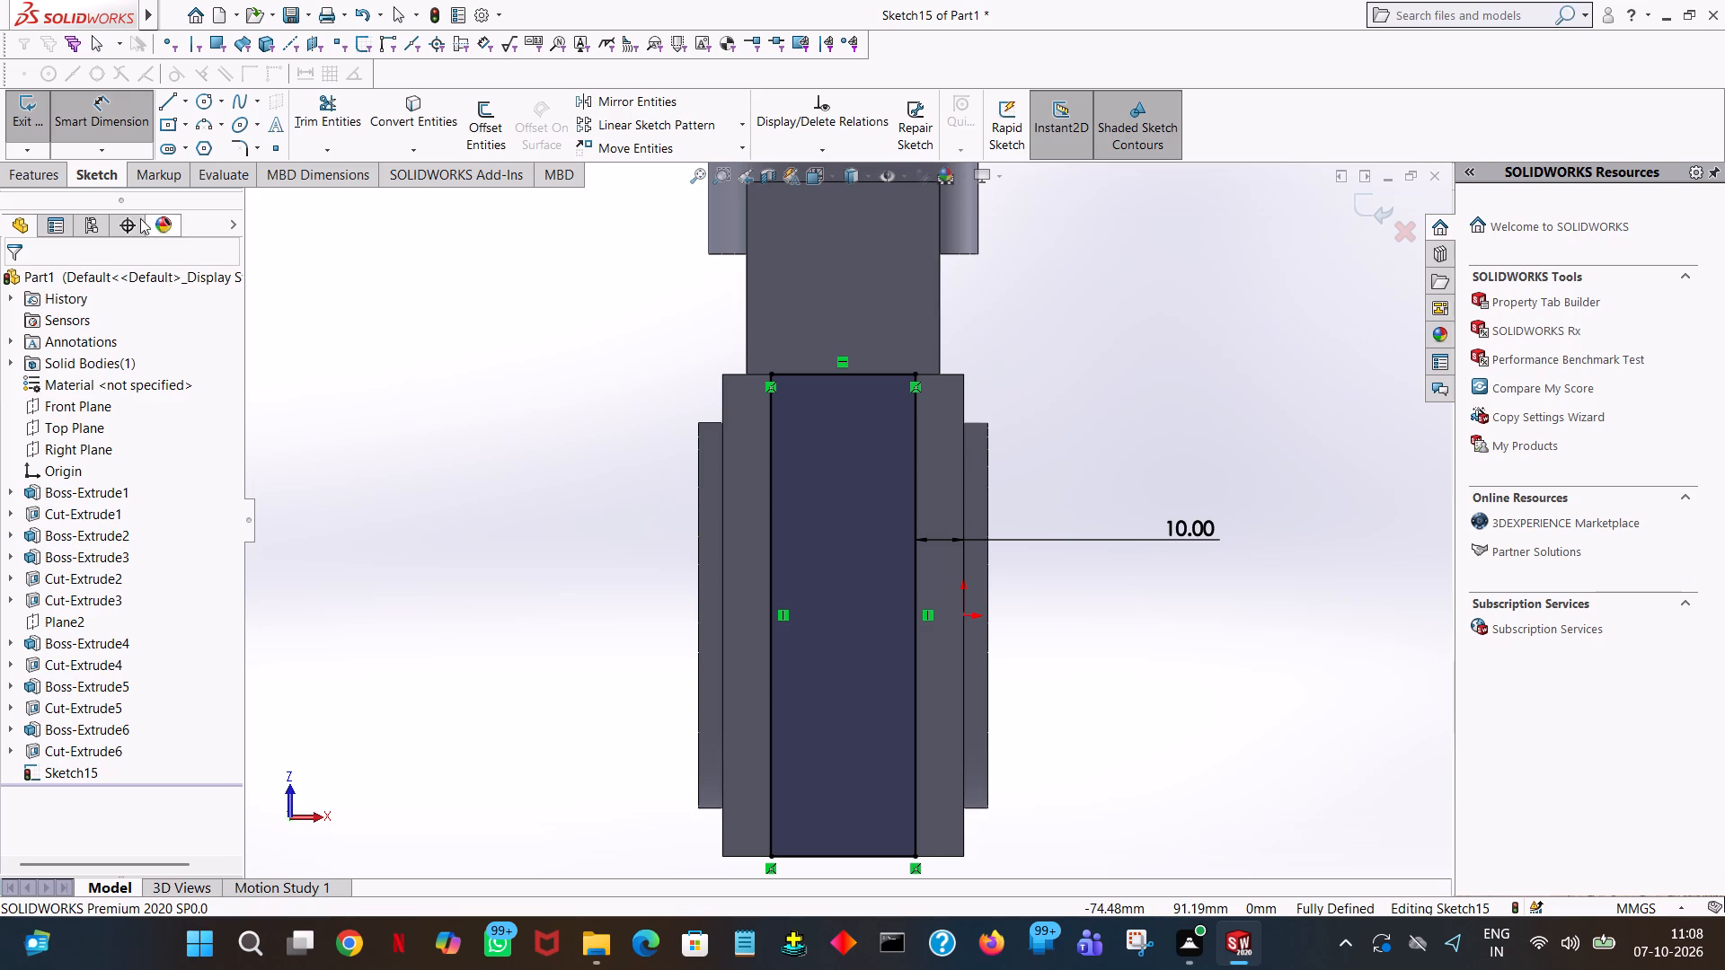
Extrude-cut the 30 x 100 mm rectangle 10 mm blind into the block to form the second channel.
{"action": "left_click", "coordinate": [2, 160]}
{"action": "left_click", "coordinate": [30, 176]}
{"action": "left_click", "coordinate": [294, 99]}
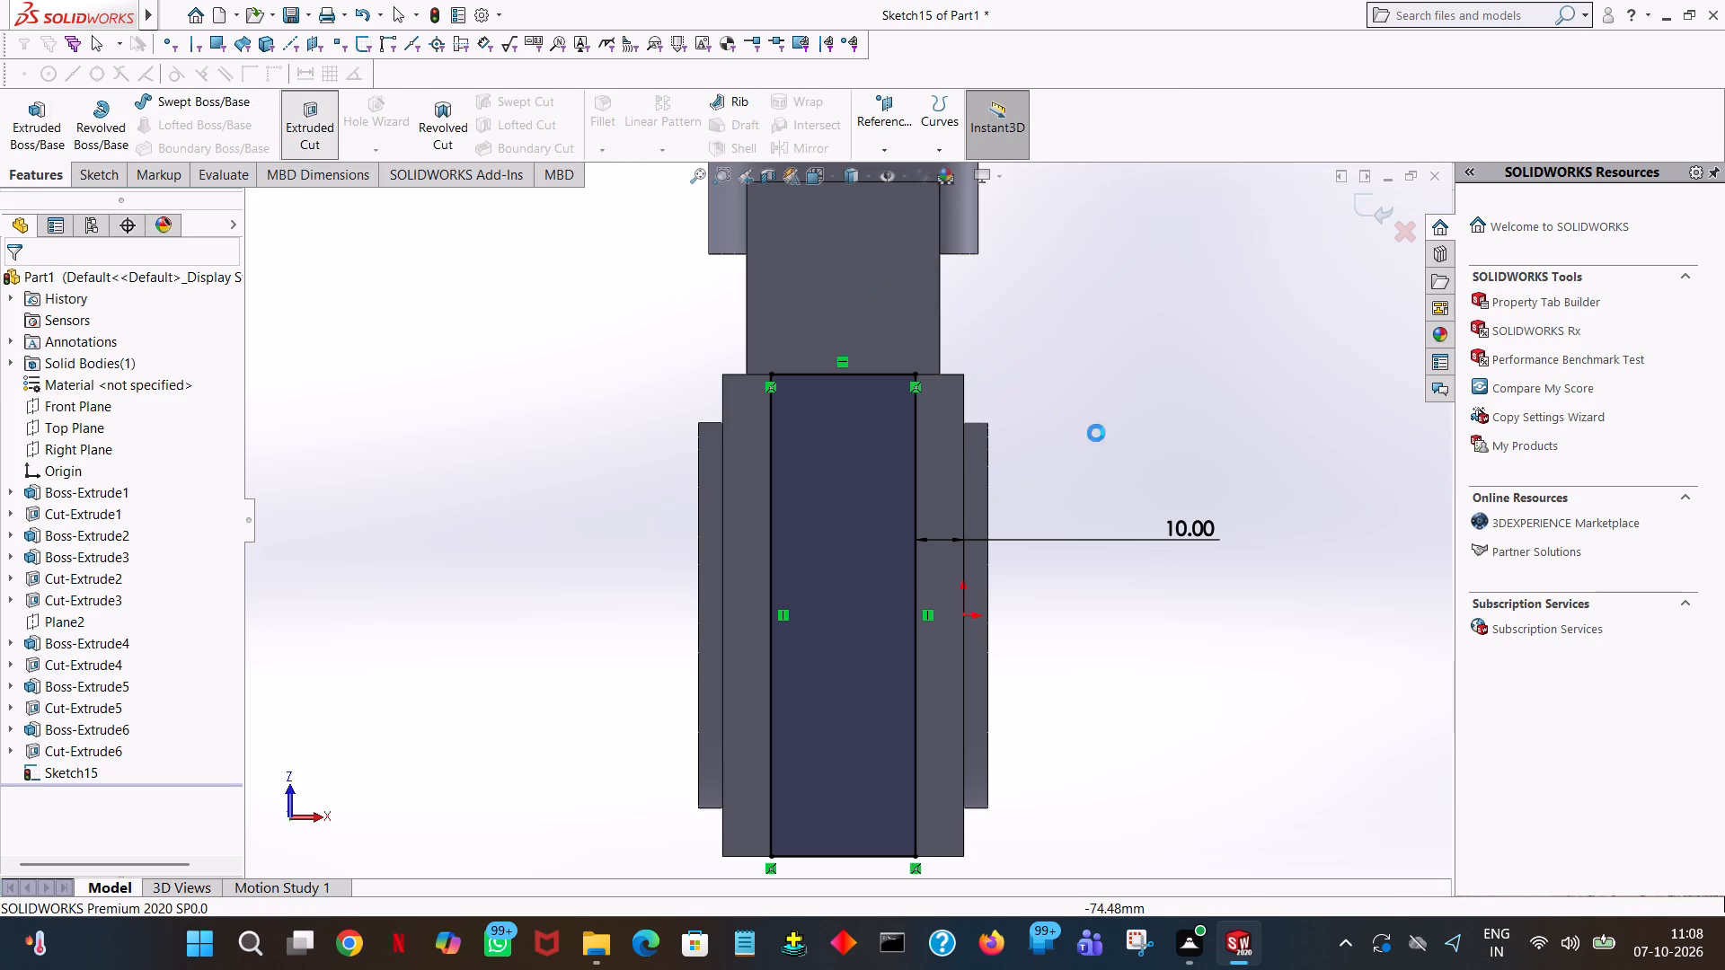
{"action": "middle_click_drag", "start_coordinate": [1150, 463], "coordinate": [1085, 459]}
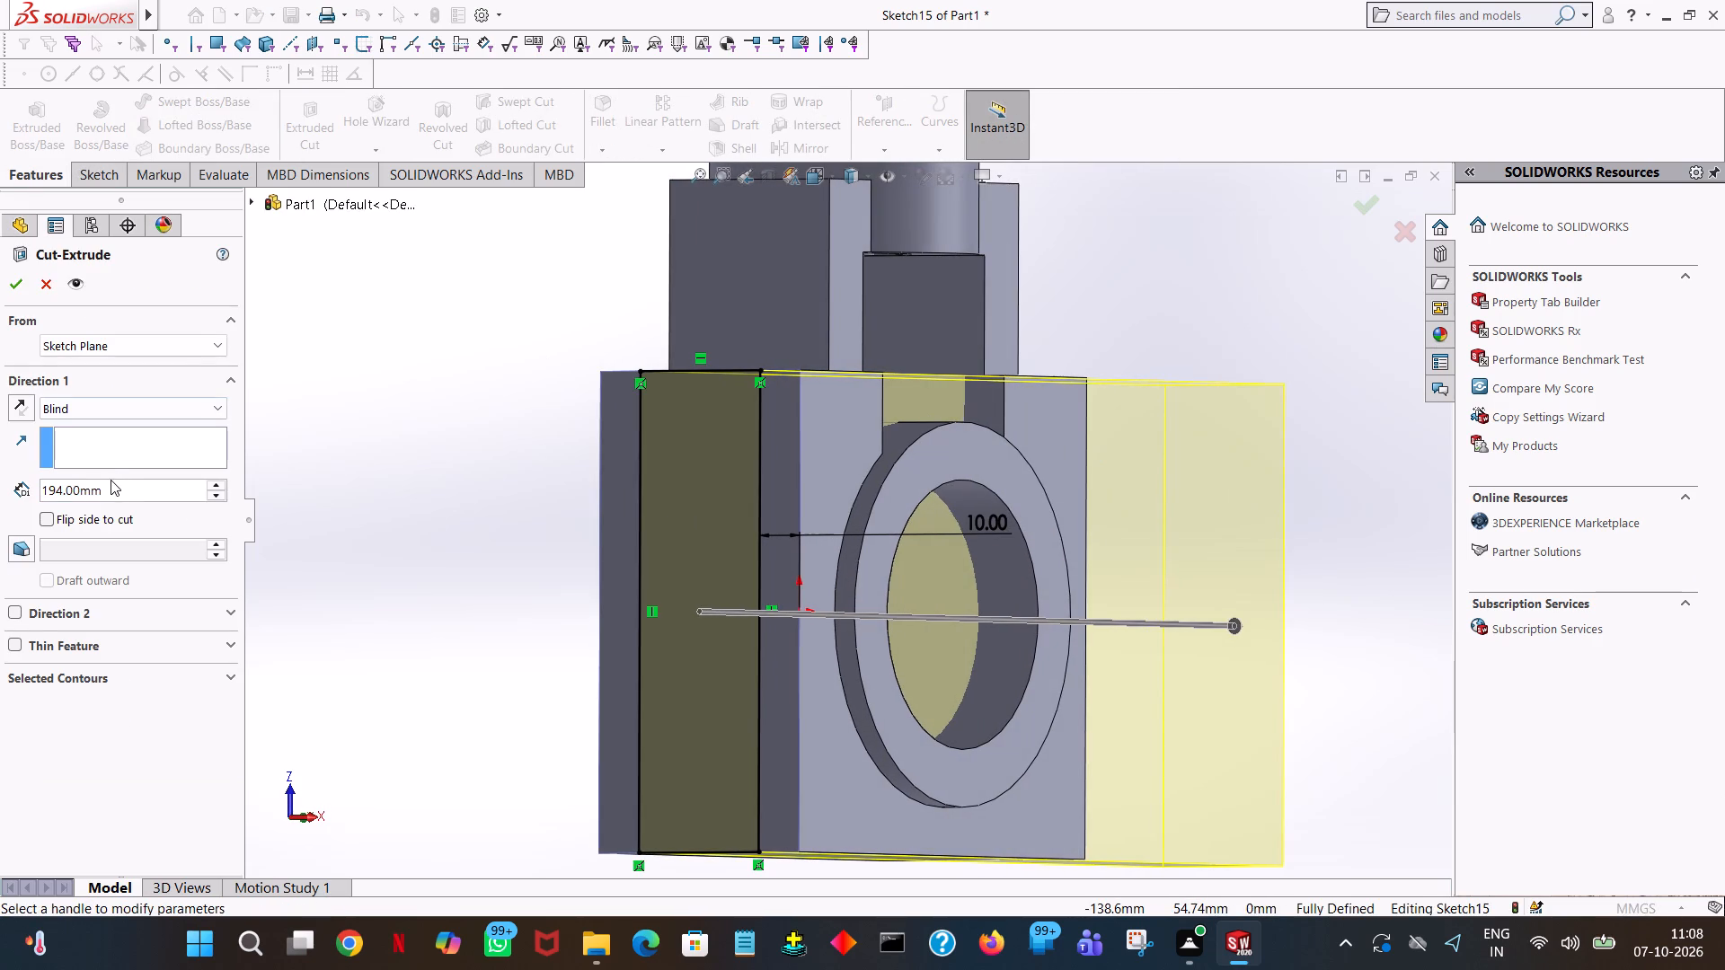
{"action": "double_click", "coordinate": [111, 483]}
{"action": "type", "text": "10"}
{"action": "left_click", "coordinate": [261, 440]}
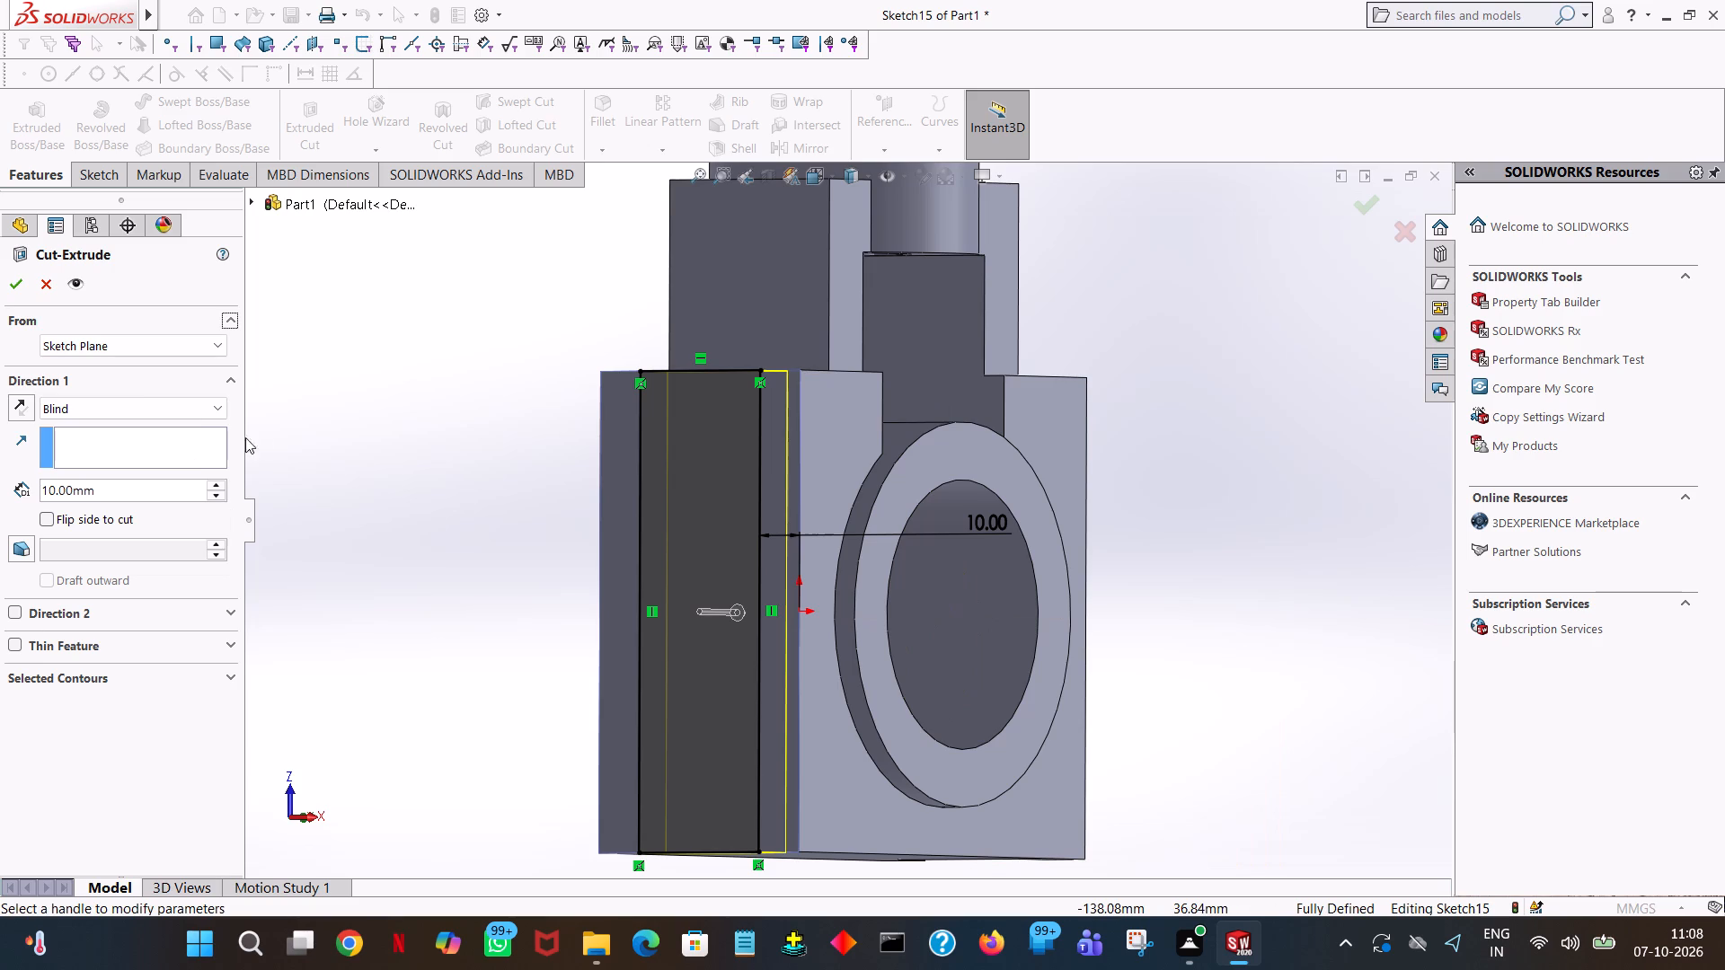
{"action": "left_click", "coordinate": [14, 283]}
{"action": "left_click", "coordinate": [483, 304]}
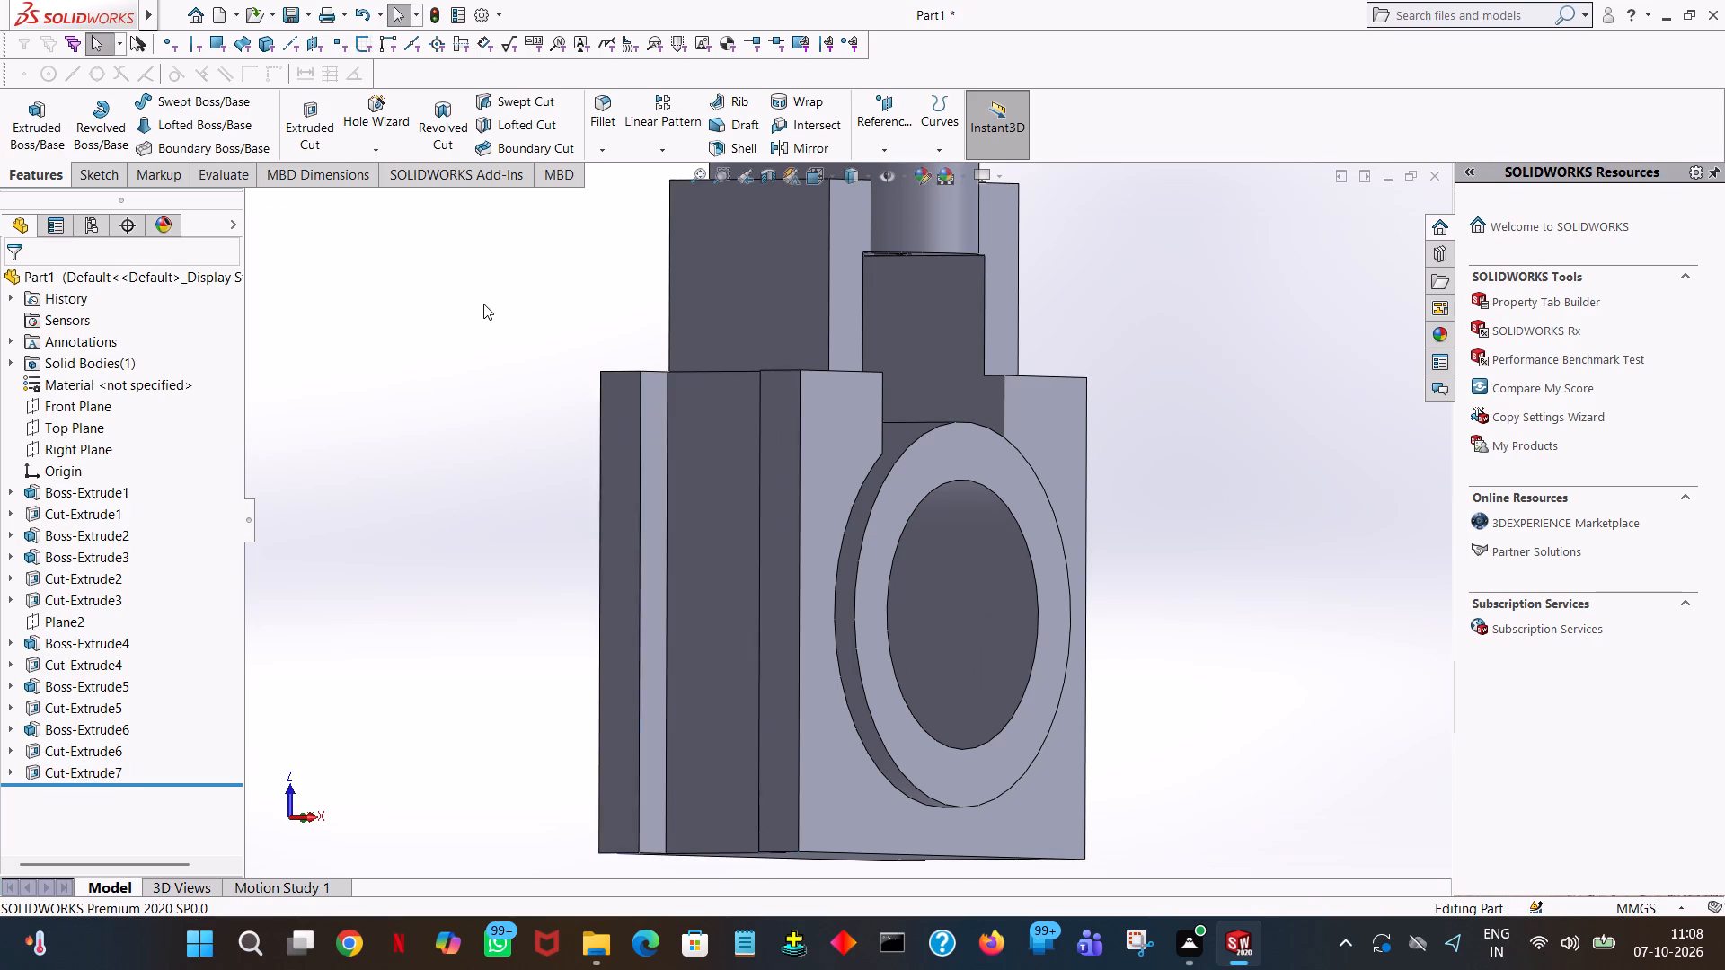
Examine the model from all sides, including both channels, the collars, the bracket and the keyed bore.
{"action": "middle_click_drag", "start_coordinate": [514, 300], "coordinate": [620, 107]}
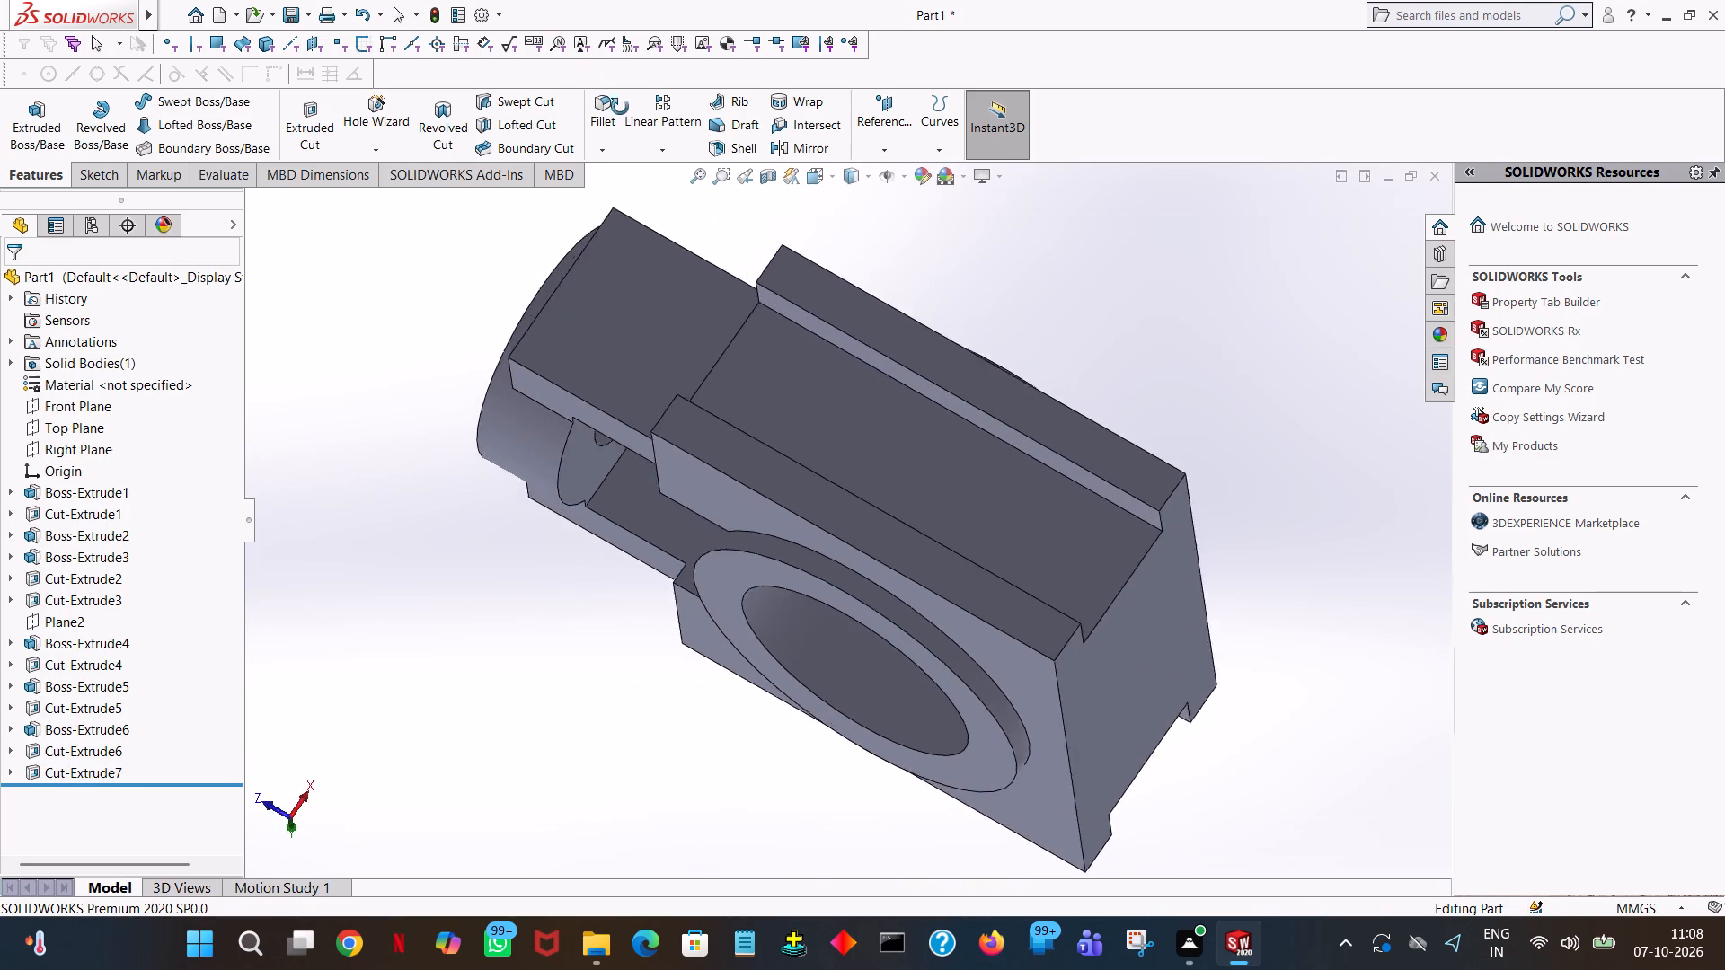
{"action": "middle_click_drag", "start_coordinate": [620, 107], "coordinate": [909, 105]}
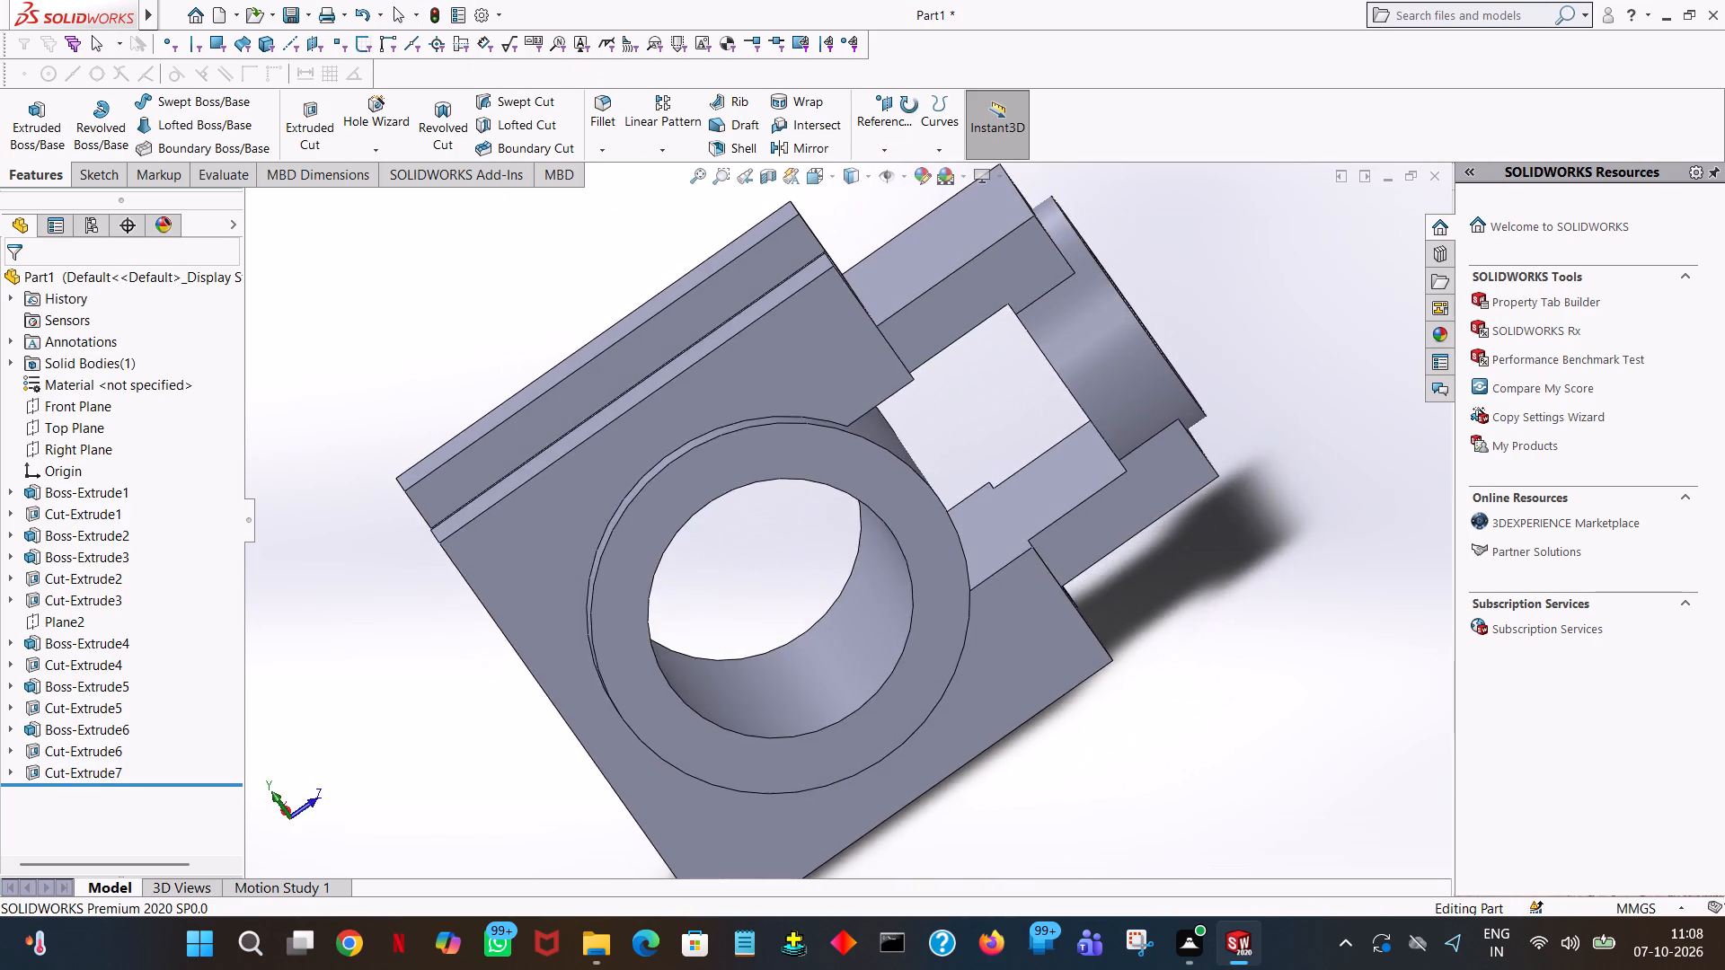
{"action": "middle_click_drag", "start_coordinate": [909, 105], "coordinate": [930, 0]}
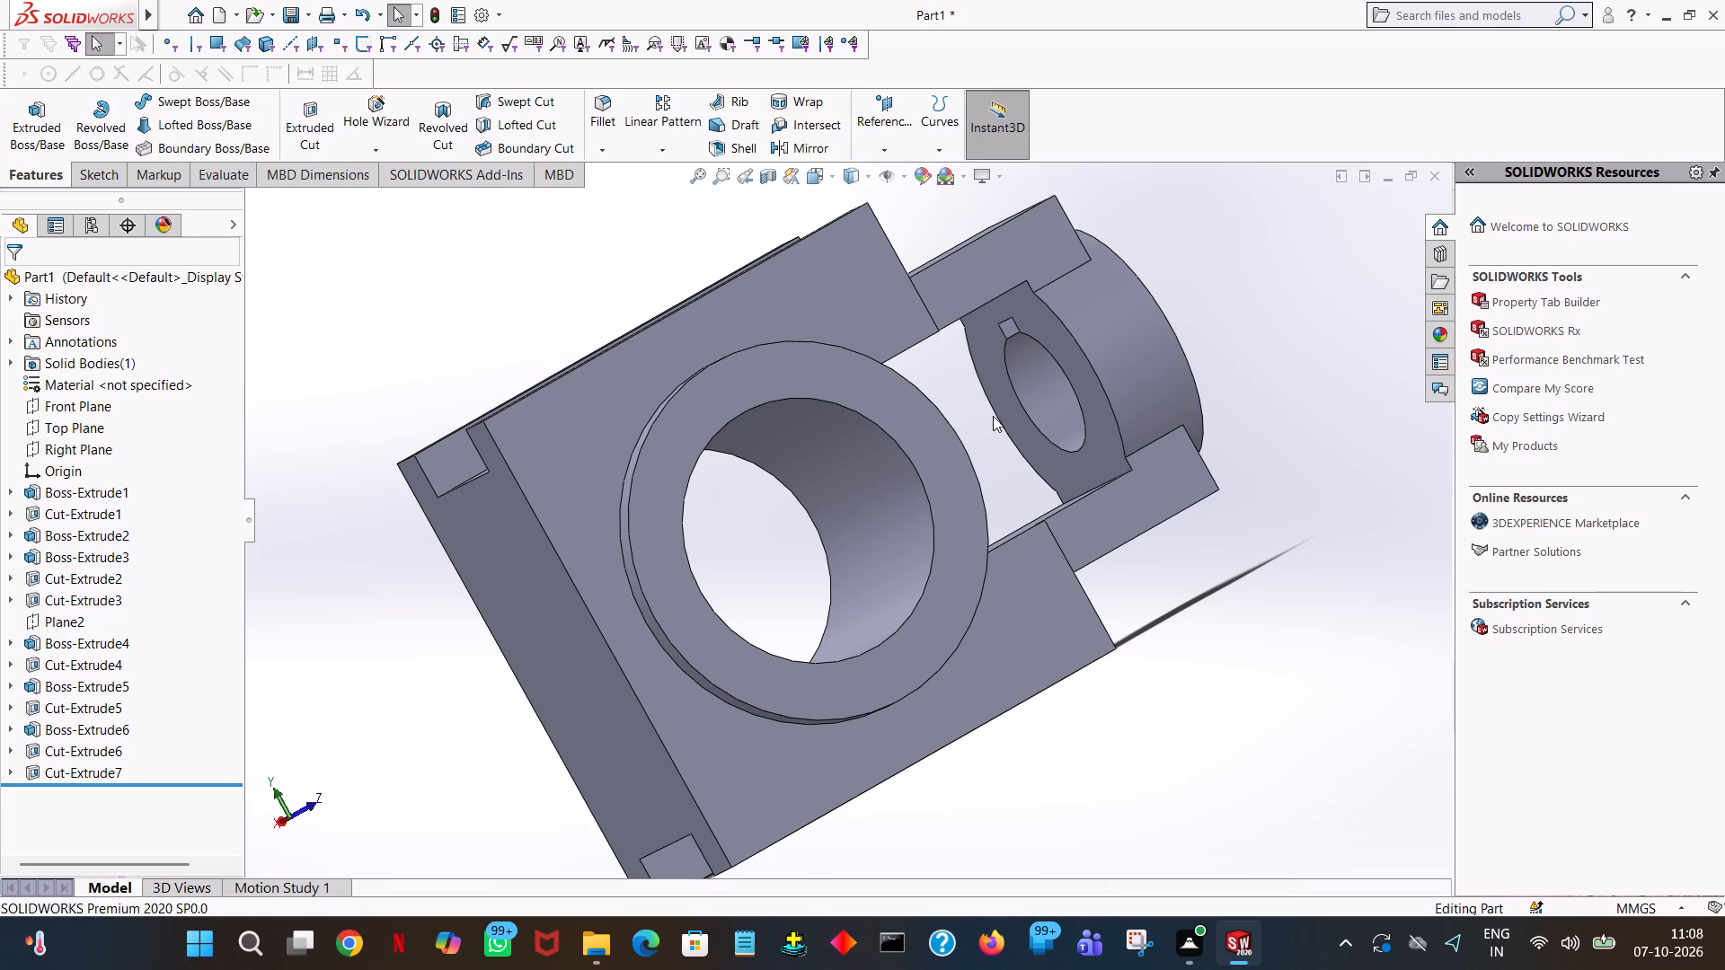
{"action": "middle_click_drag", "start_coordinate": [1287, 743], "coordinate": [993, 804]}
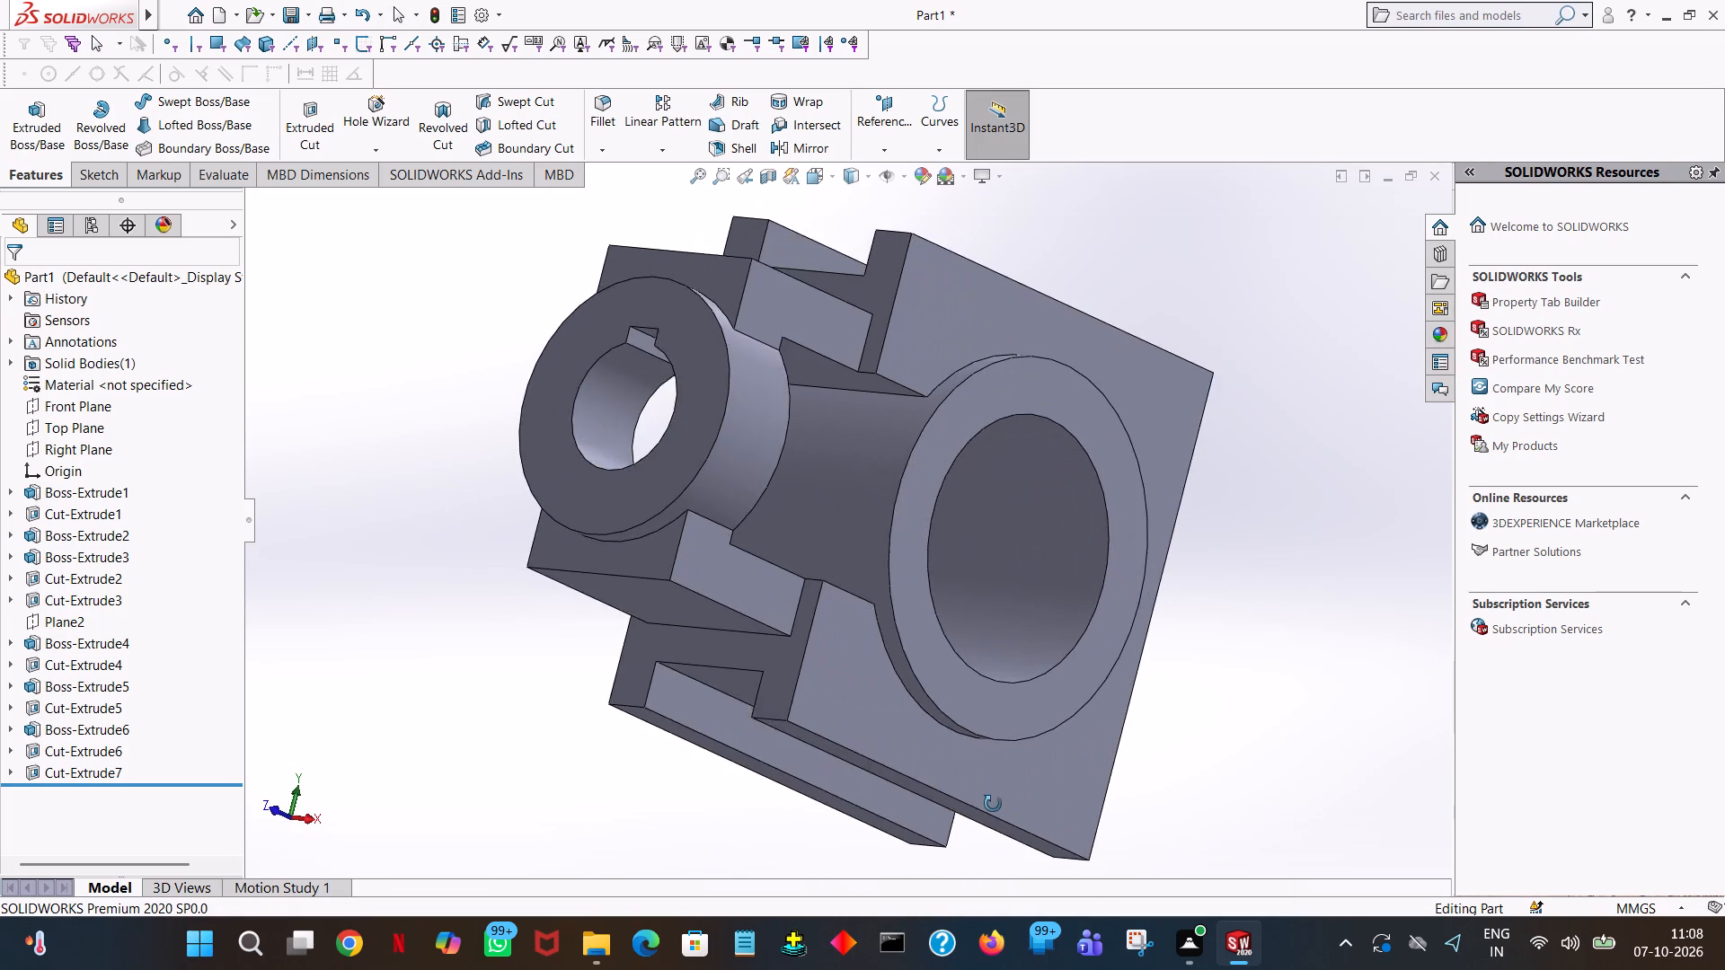
{"action": "middle_click_drag", "start_coordinate": [993, 804], "coordinate": [1171, 577]}
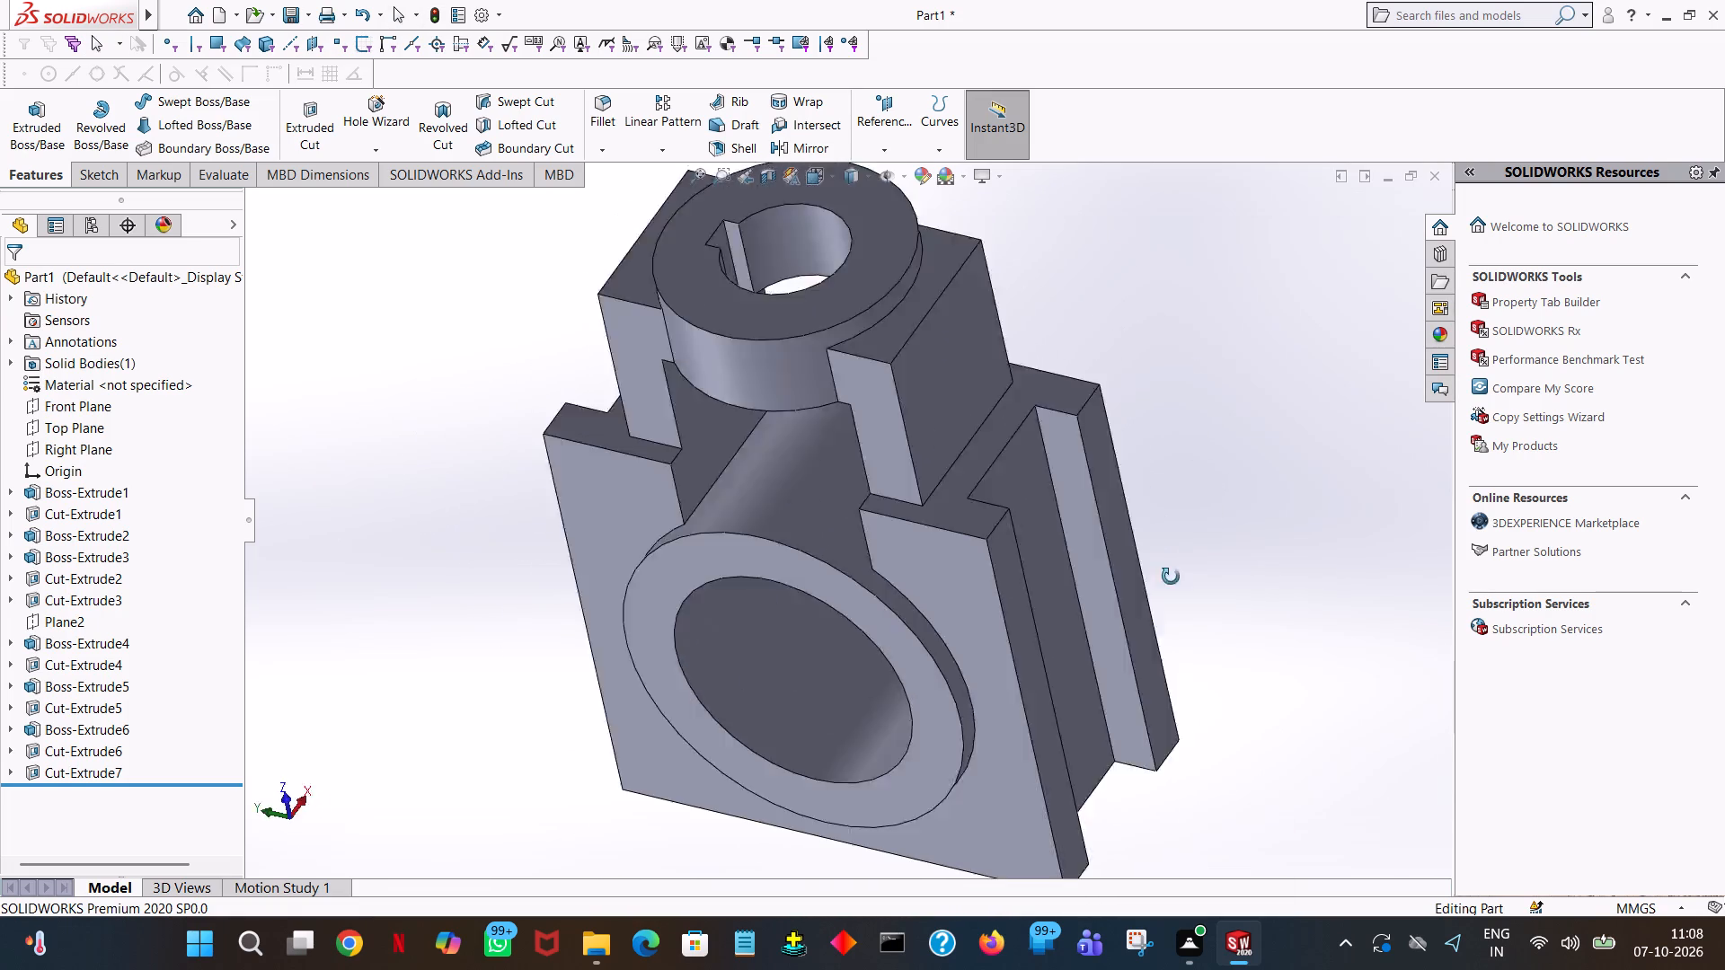
{"action": "middle_click_drag", "start_coordinate": [1171, 577], "coordinate": [1287, 753]}
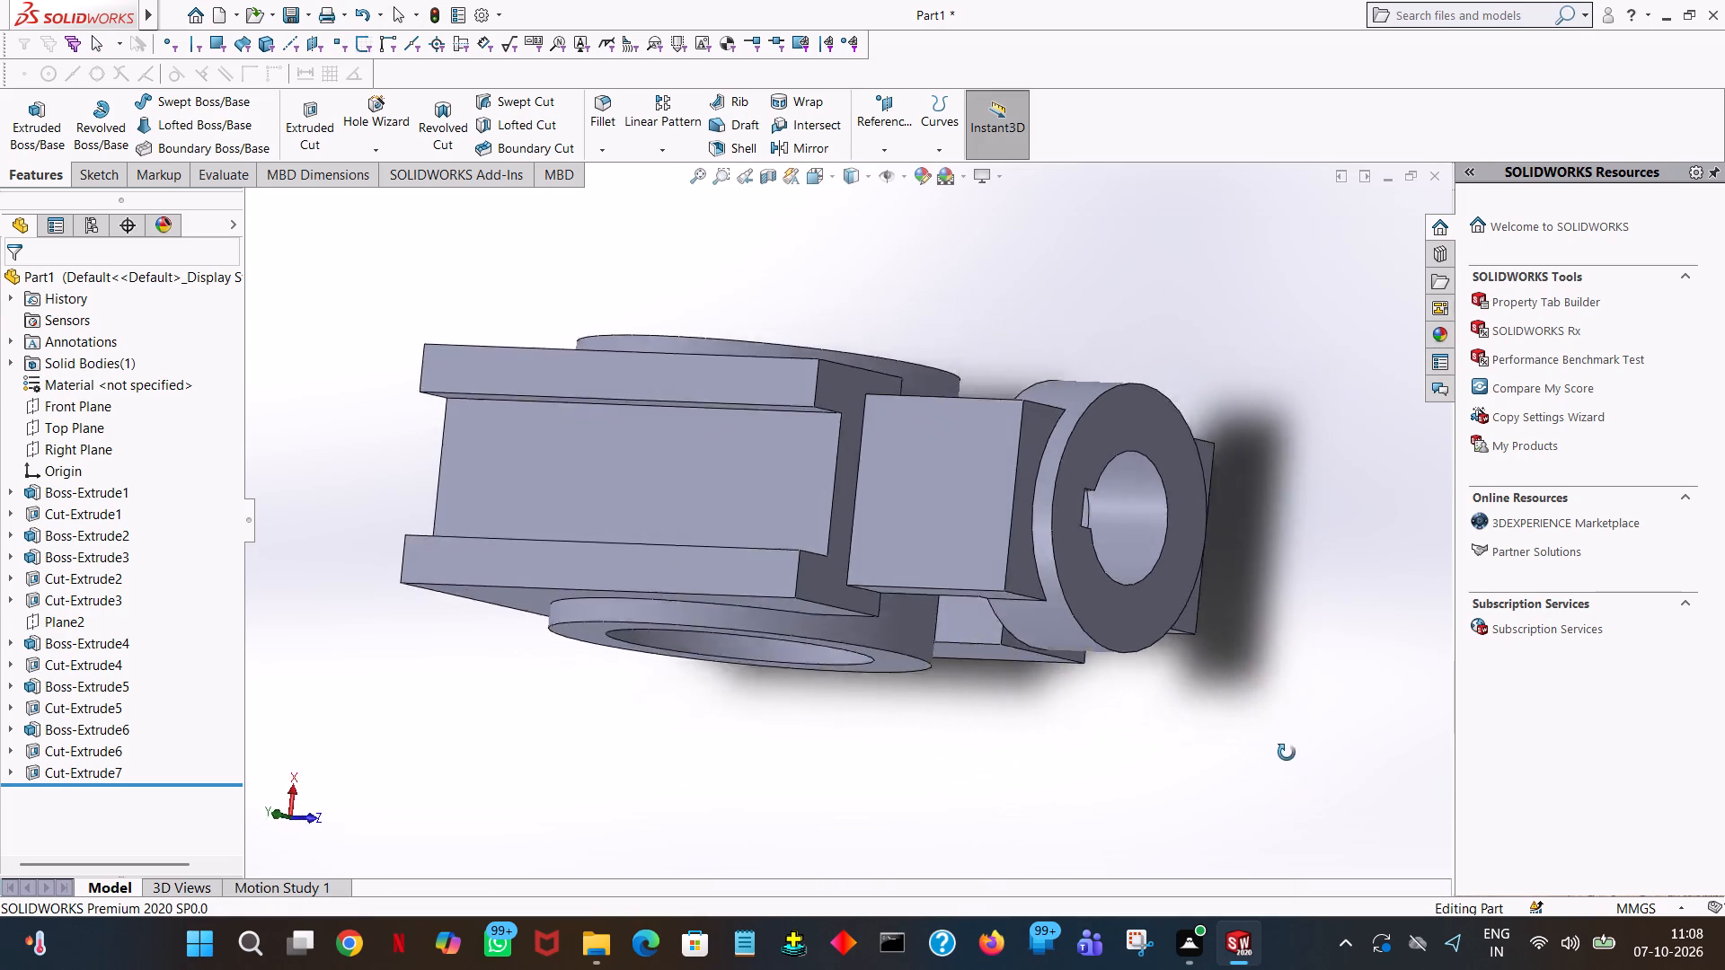
{"action": "middle_click_drag", "start_coordinate": [1287, 753], "coordinate": [1181, 547]}
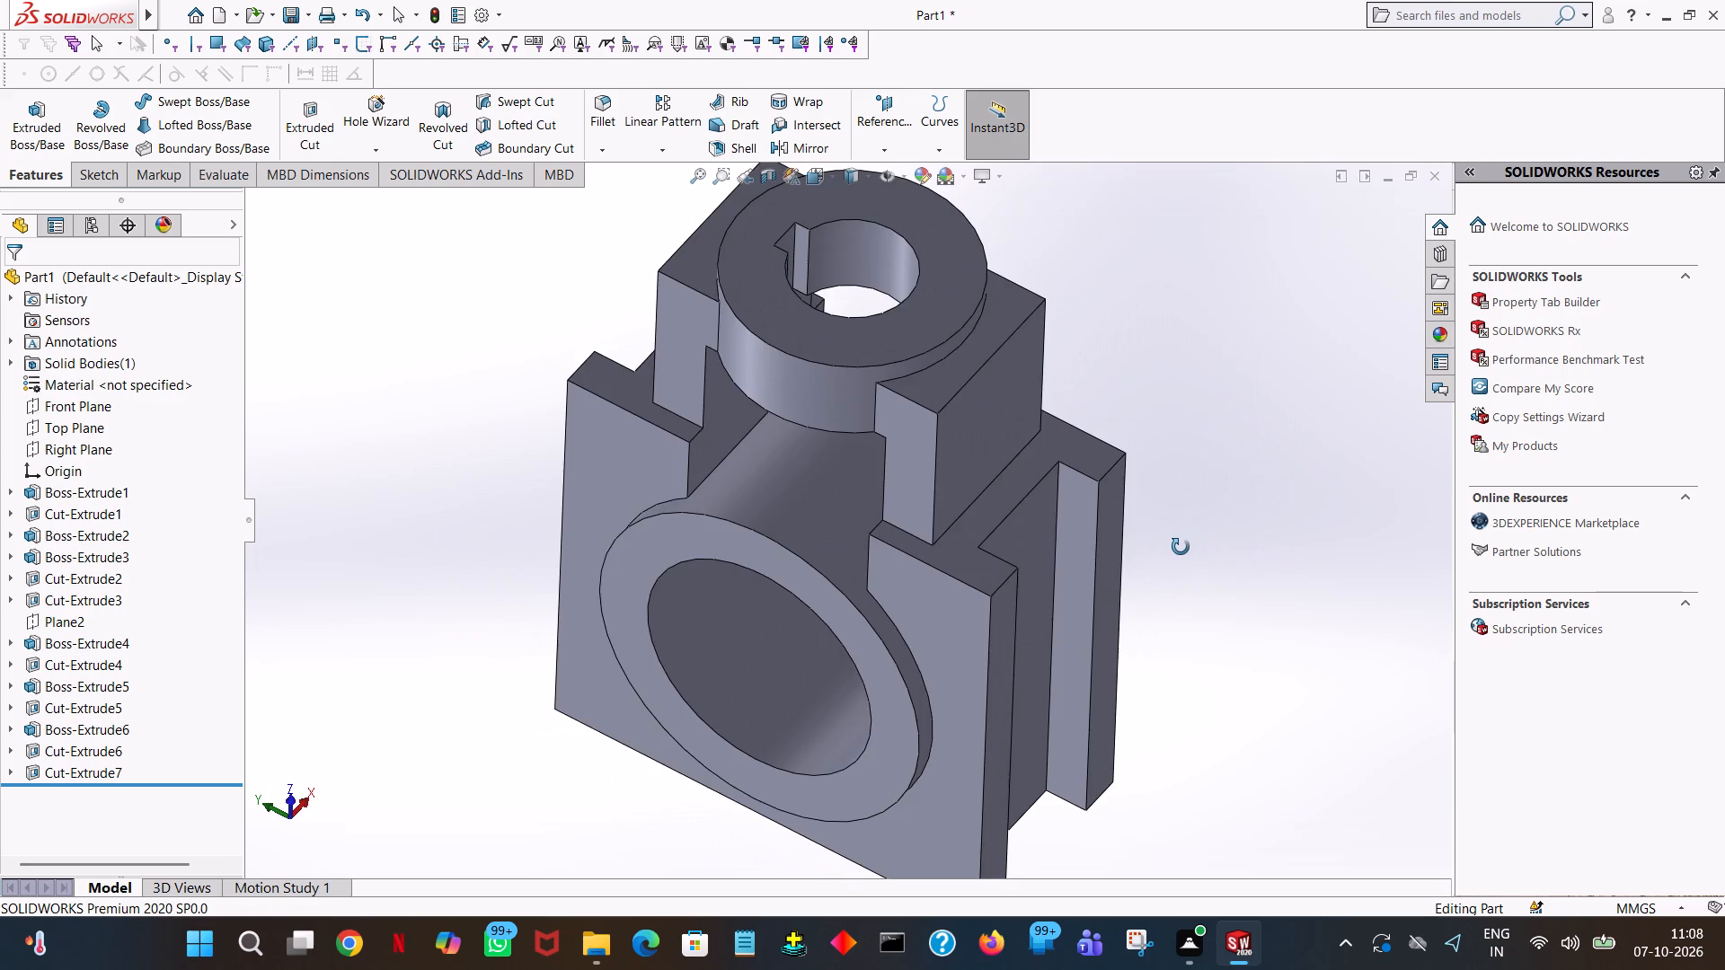
{"action": "middle_click_drag", "start_coordinate": [1181, 547], "coordinate": [1223, 758]}
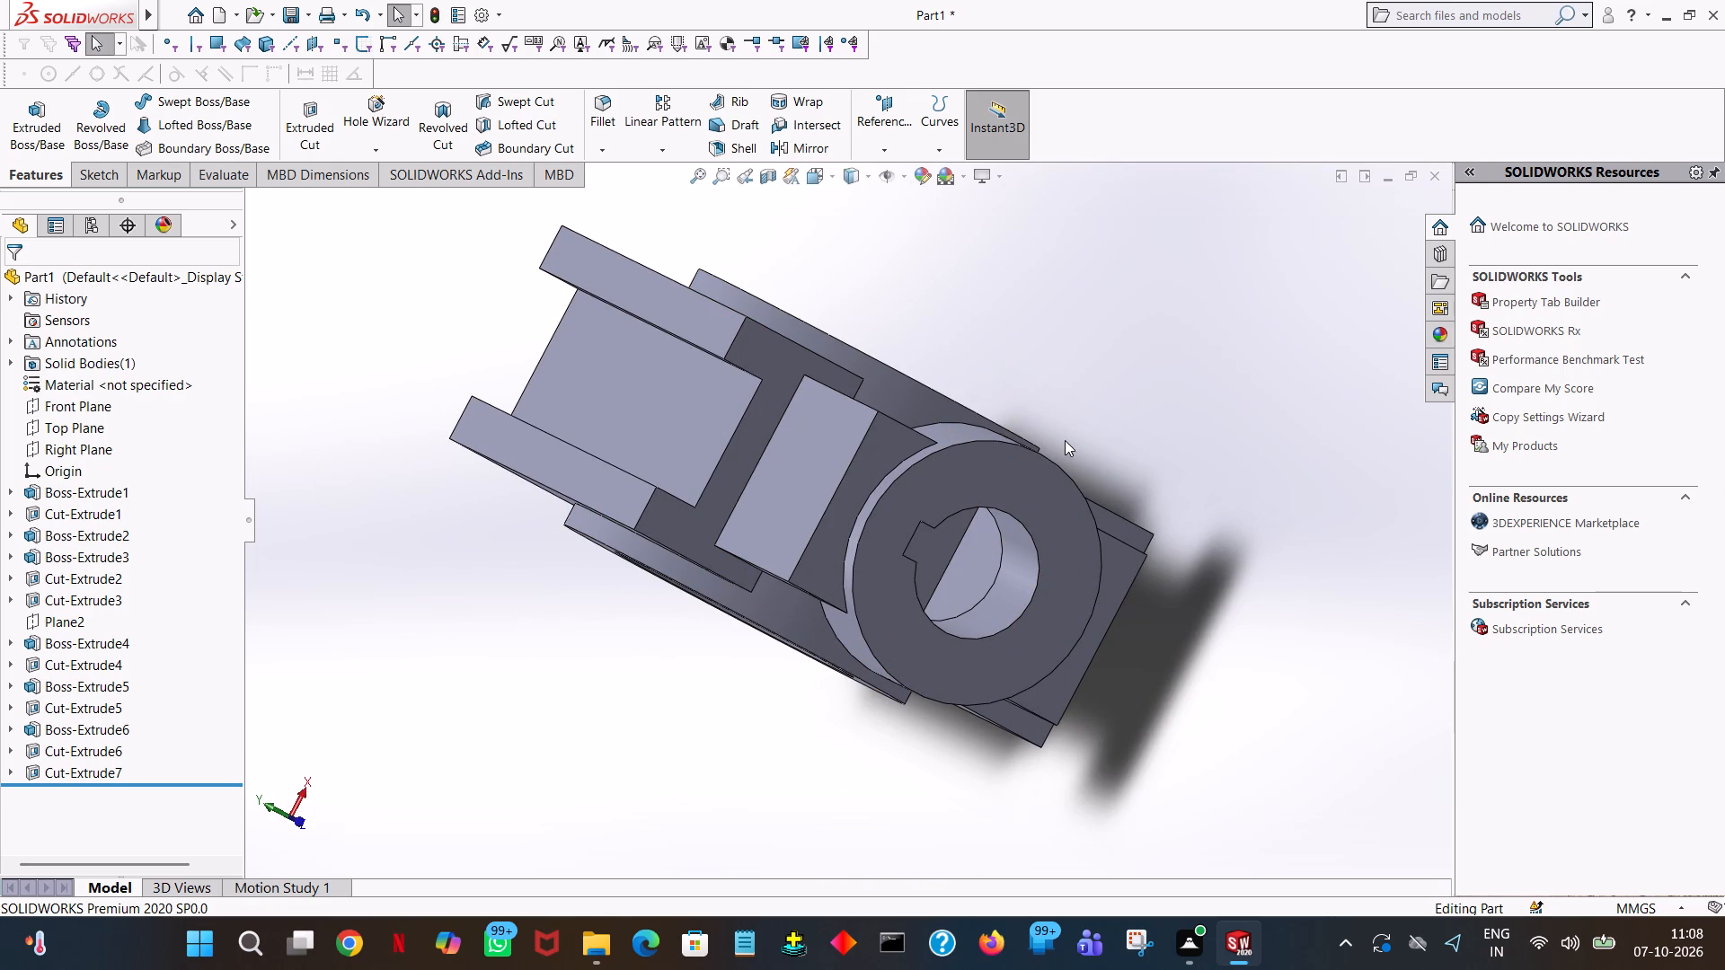
{"action": "middle_click_drag", "start_coordinate": [1067, 436], "coordinate": [1097, 304]}
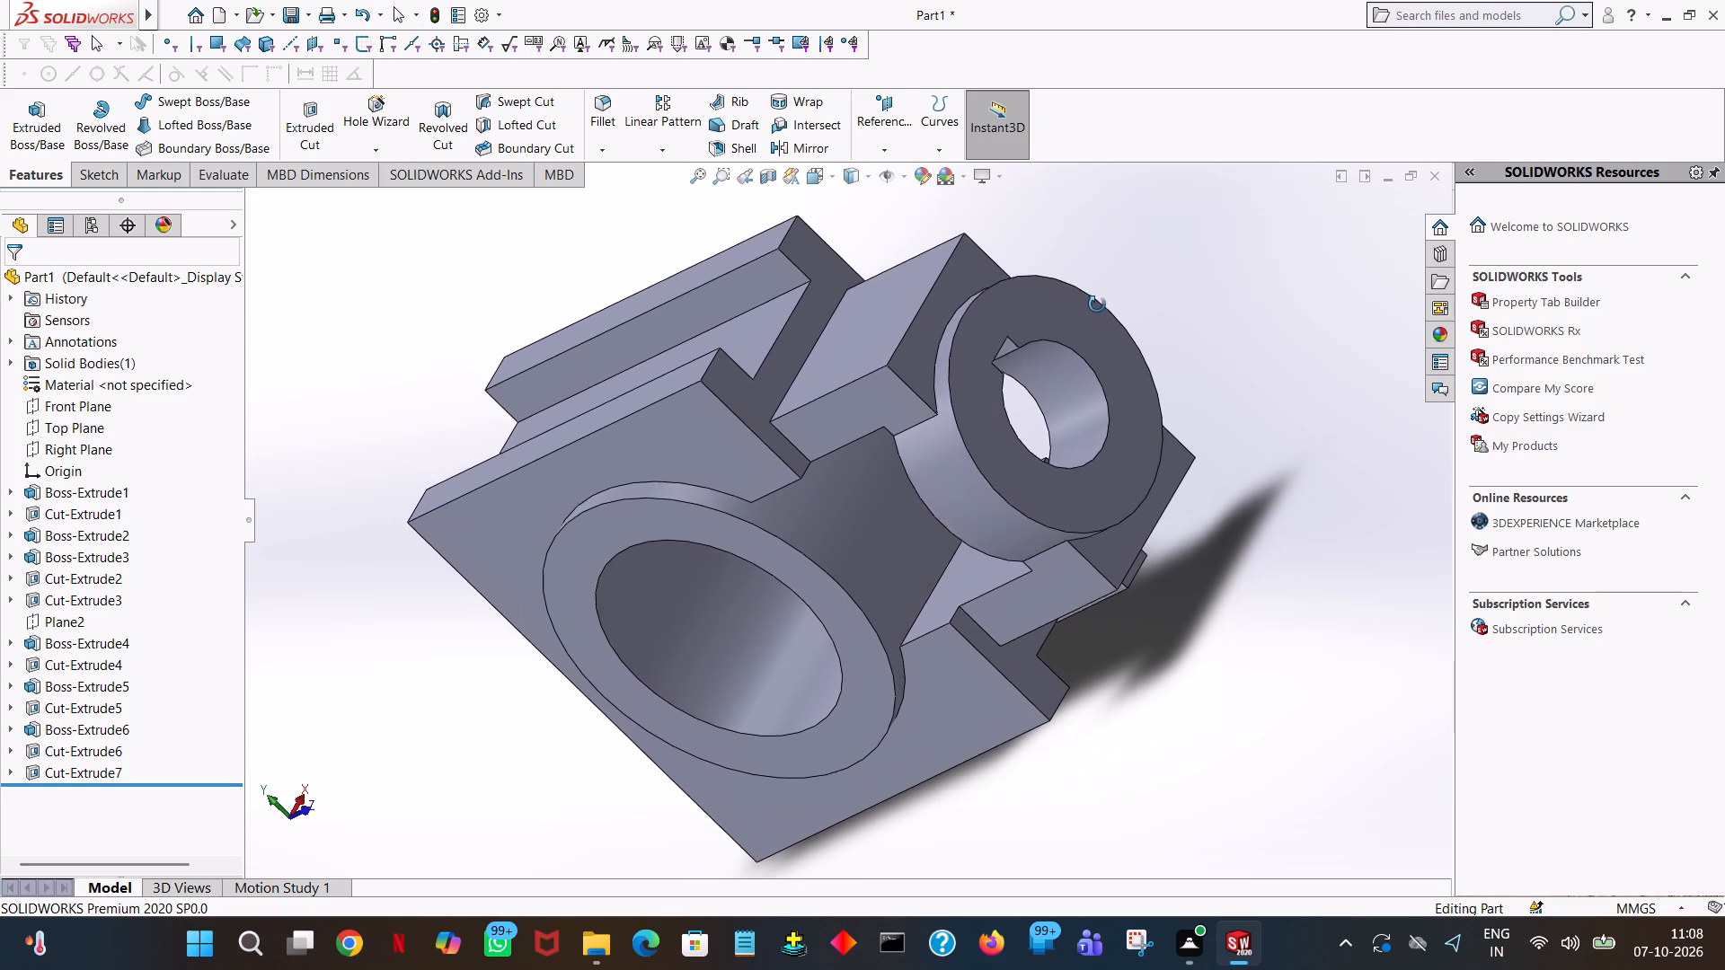
{"action": "middle_click_drag", "start_coordinate": [1097, 304], "coordinate": [1150, 202]}
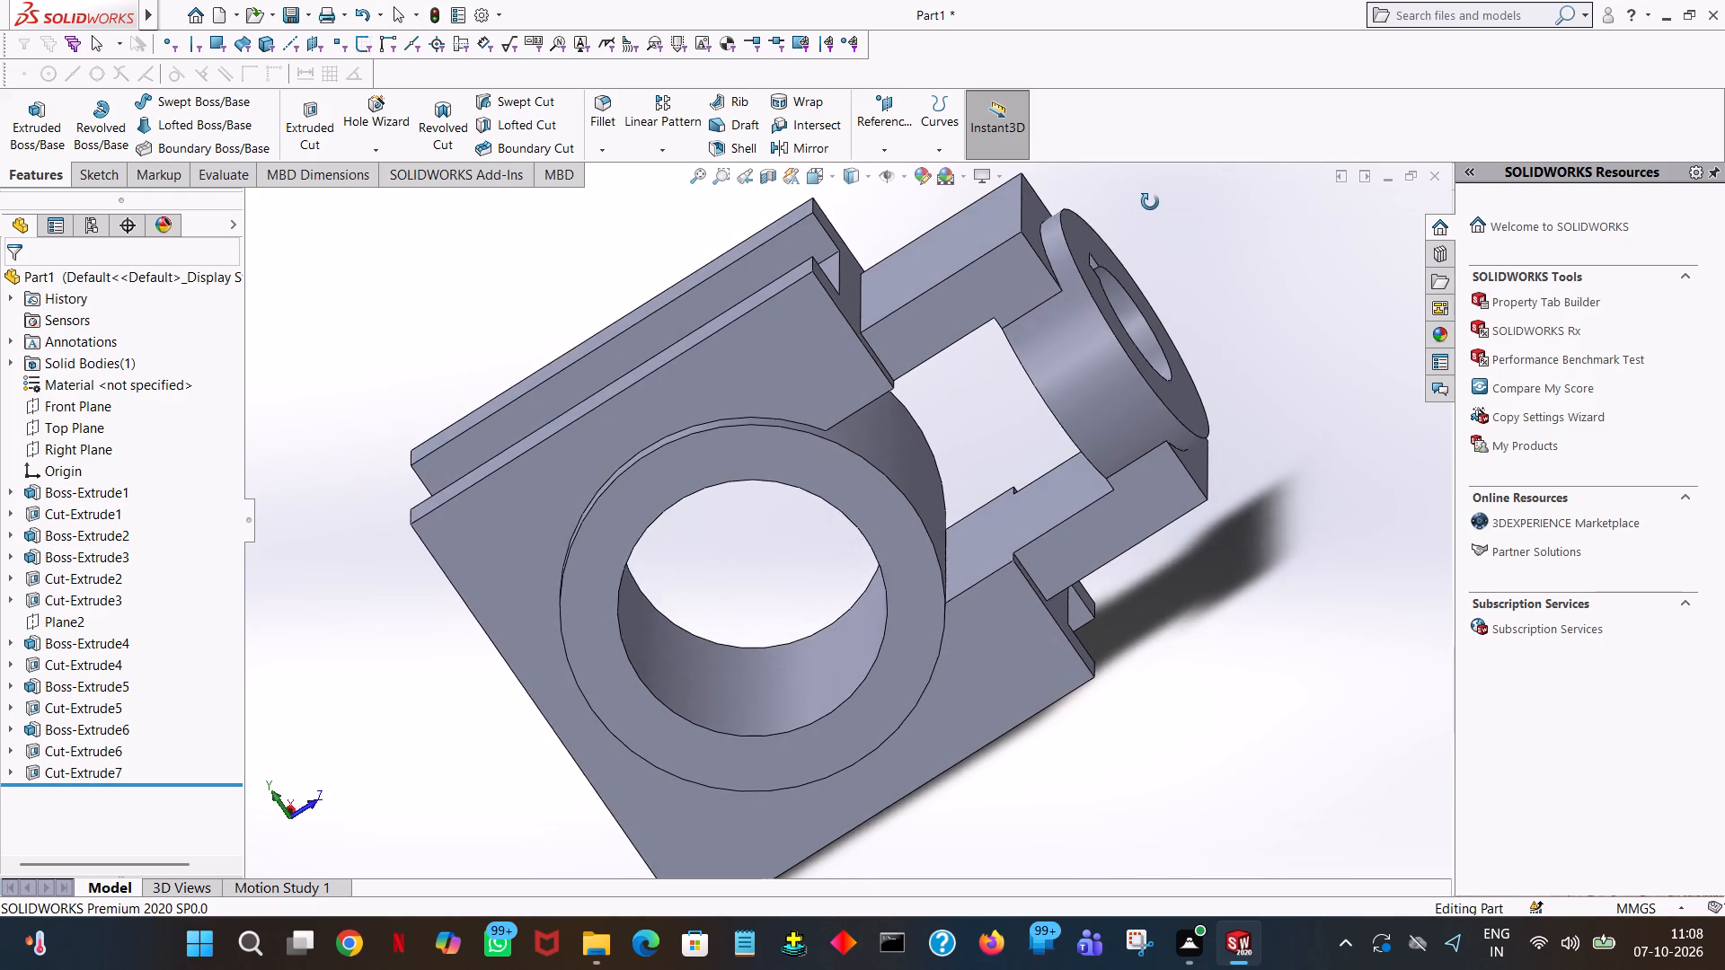
{"action": "middle_click_drag", "start_coordinate": [1150, 202], "coordinate": [1312, 0]}
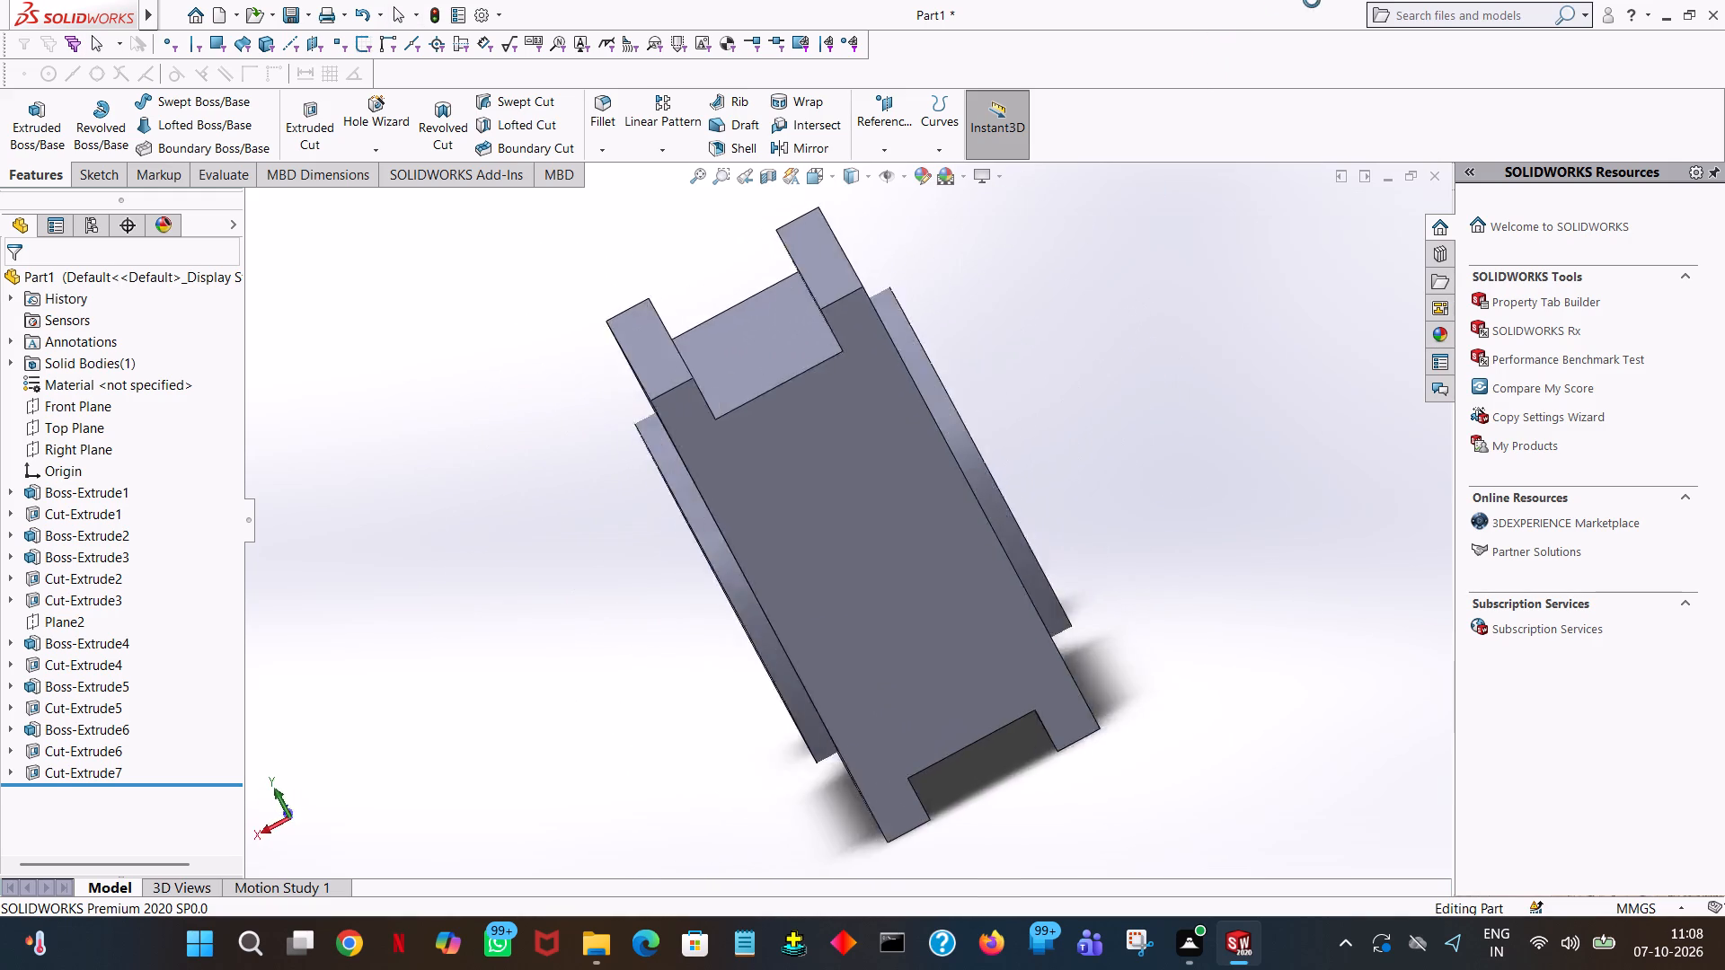
Inspect the finished bearing block from all around, including the channels, collars, C-shaped bracket and keyed bore.
{"action": "middle_click_drag", "start_coordinate": [1312, 0], "coordinate": [1724, 0]}
{"action": "middle_click_drag", "start_coordinate": [1137, 775], "coordinate": [1204, 675]}
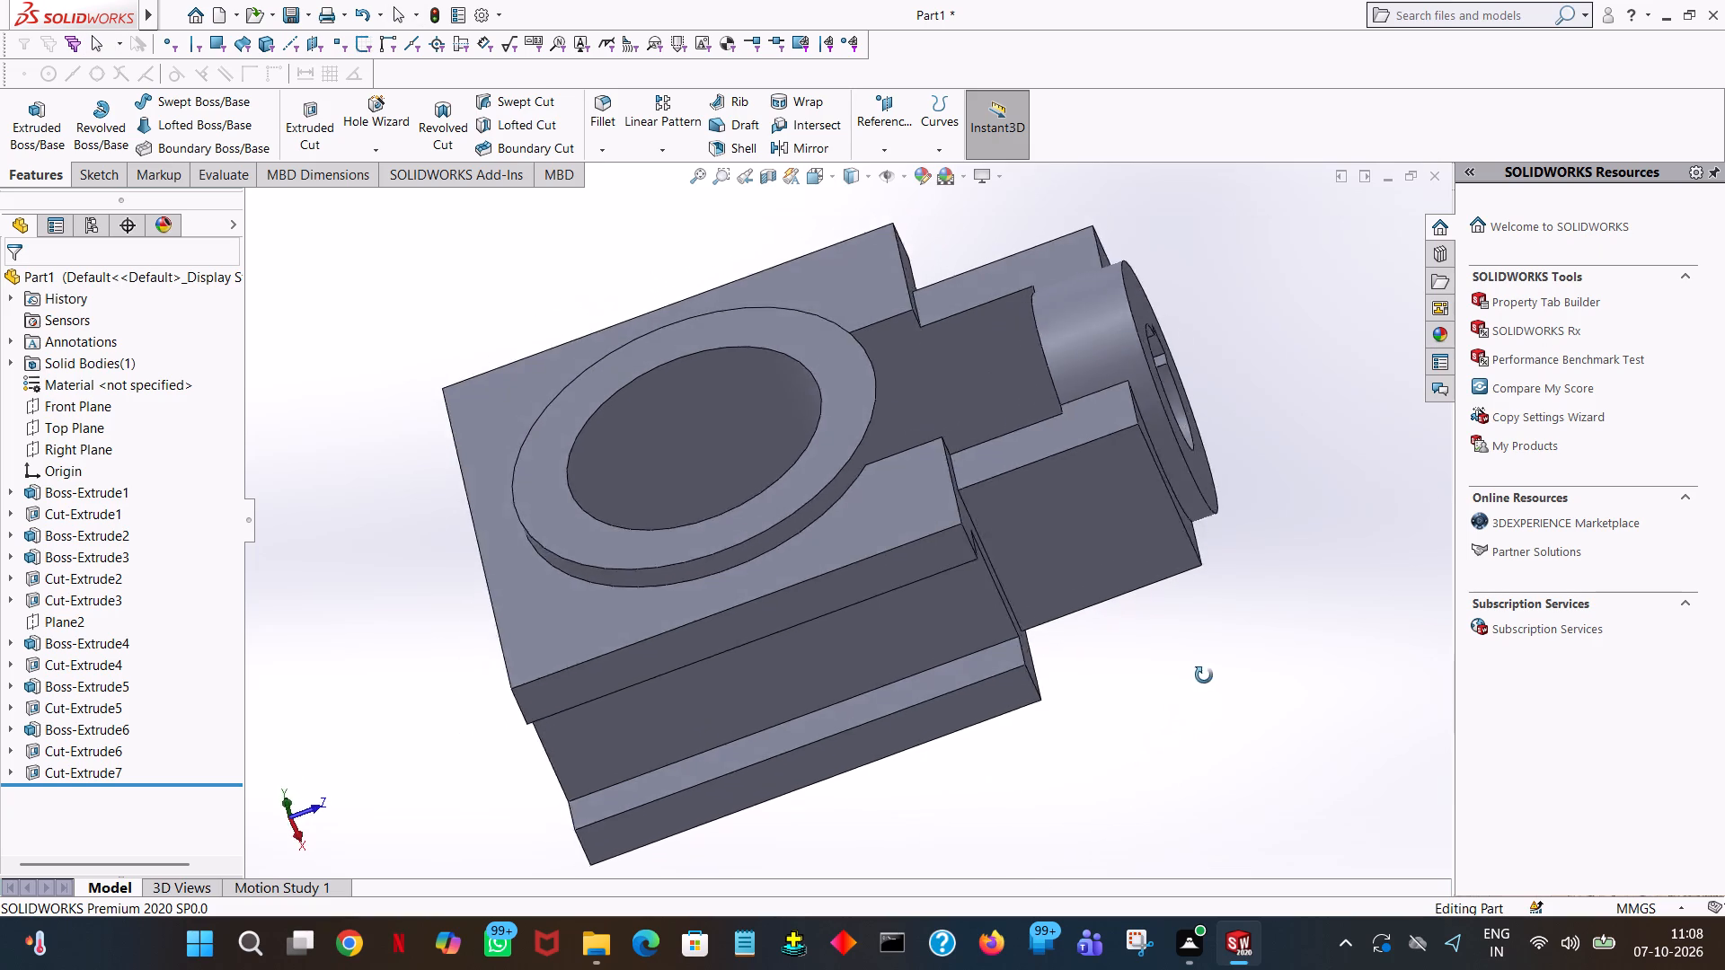
{"action": "middle_click_drag", "start_coordinate": [1204, 675], "coordinate": [1268, 467]}
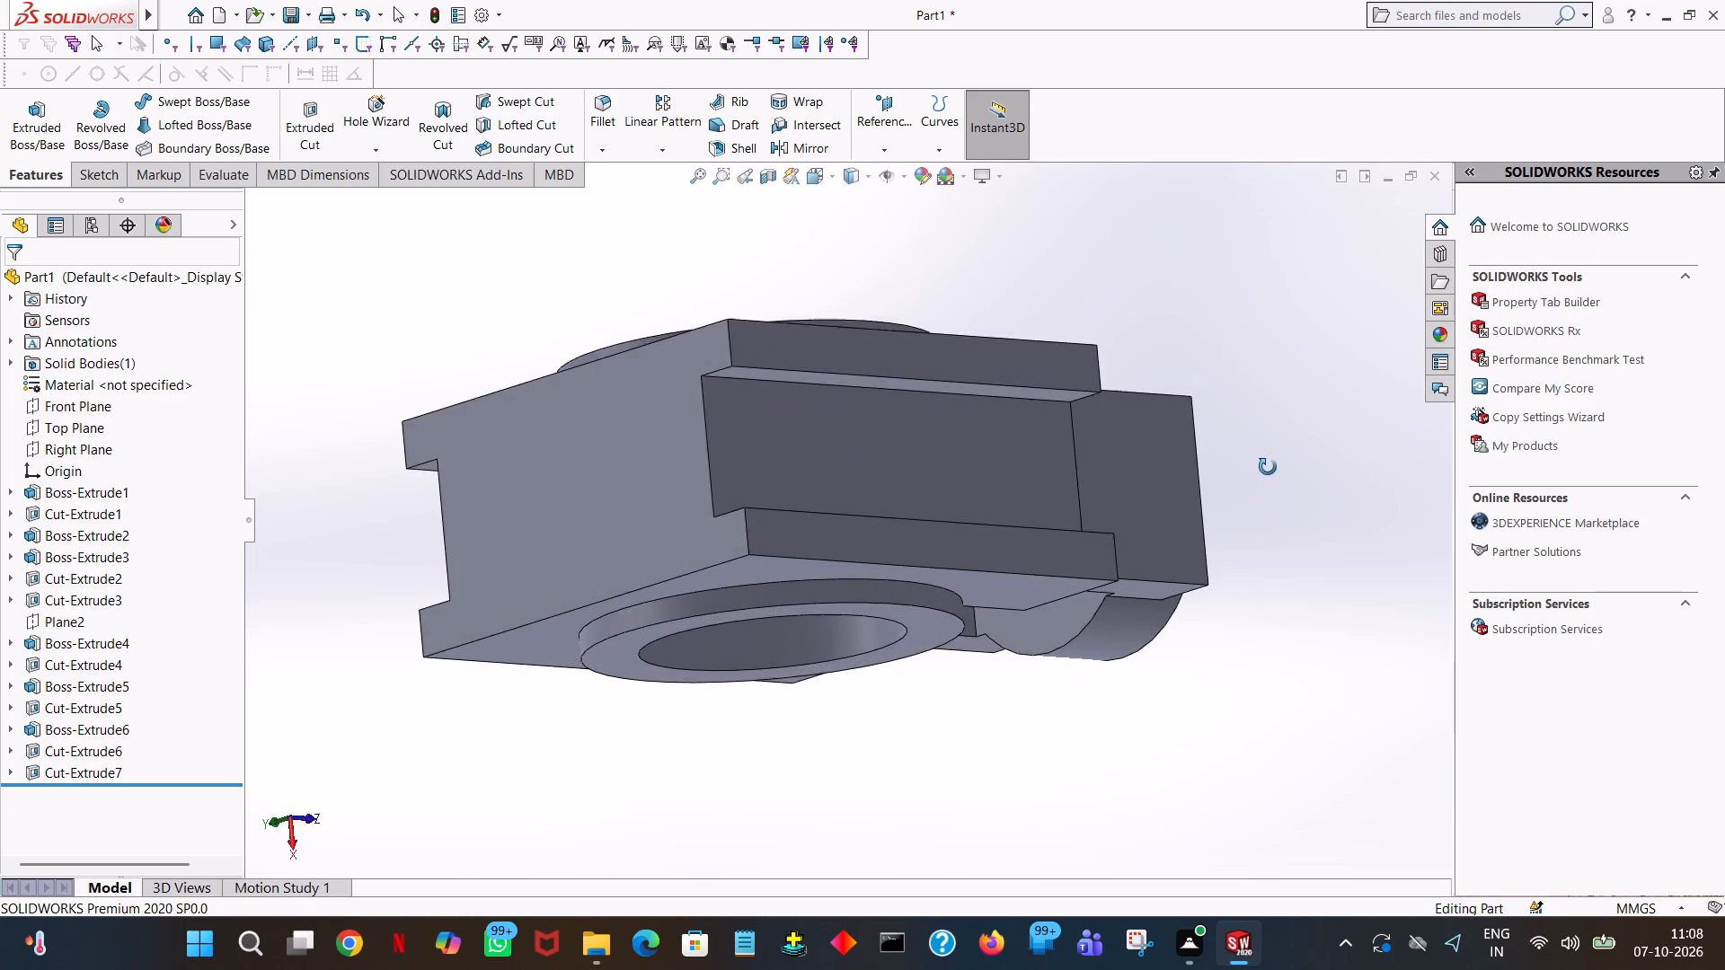
{"action": "middle_click_drag", "start_coordinate": [1268, 467], "coordinate": [1376, 119]}
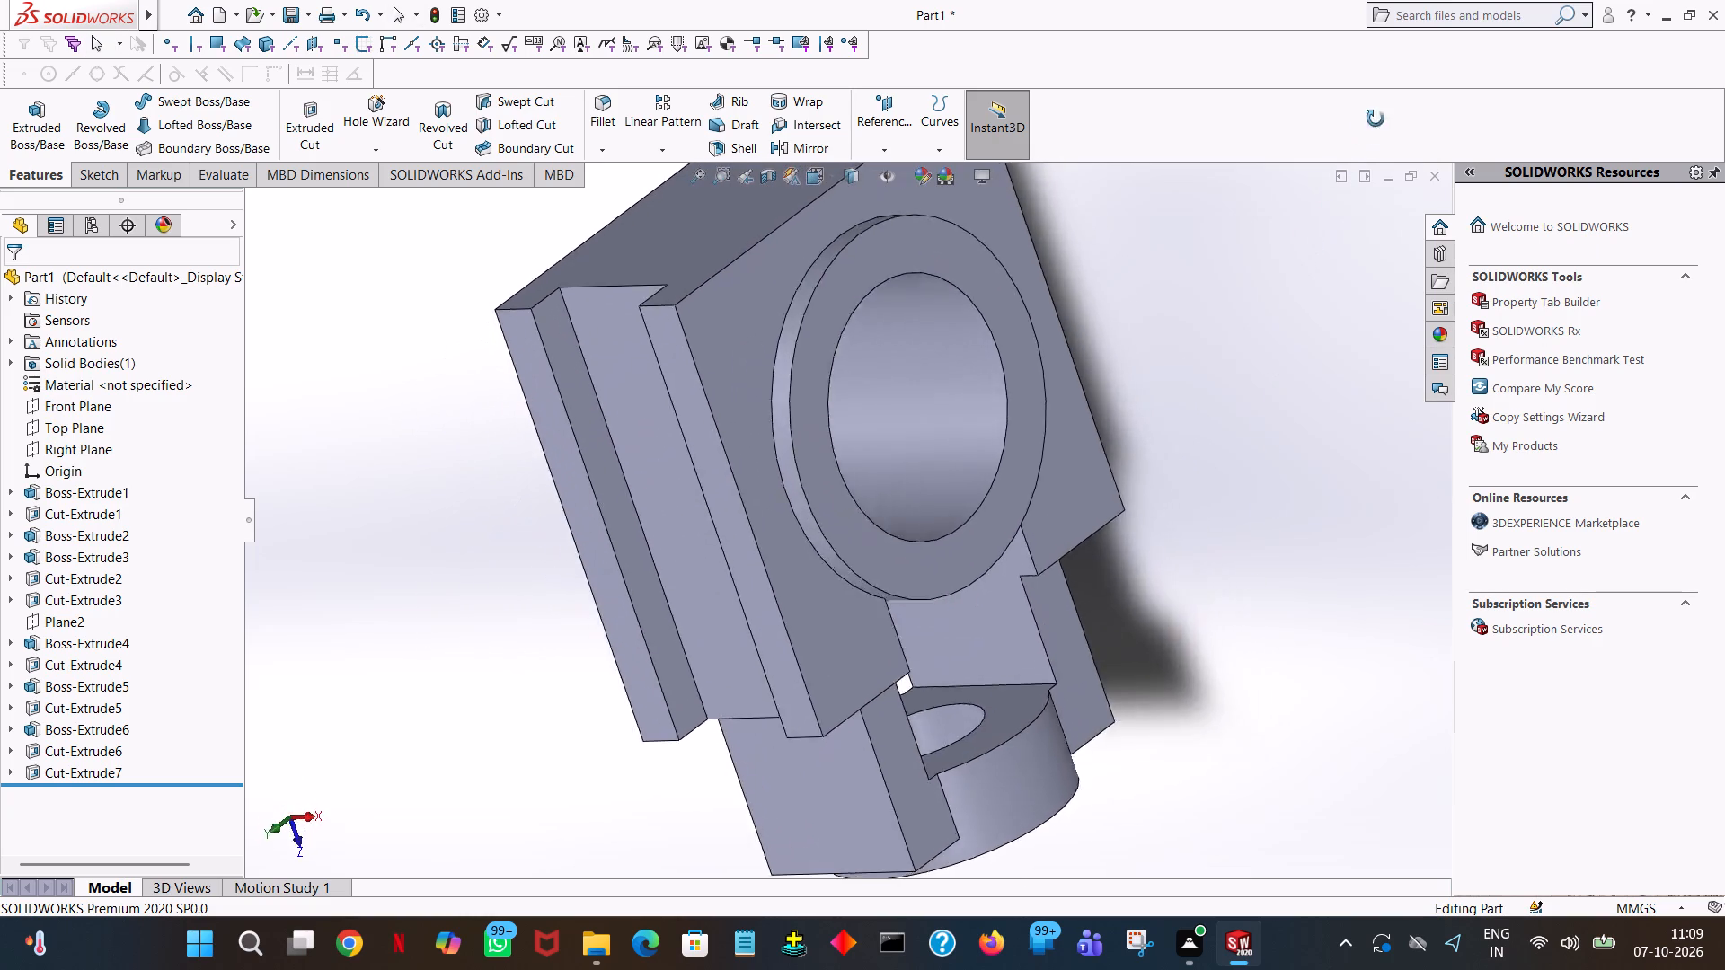
{"action": "middle_click_drag", "start_coordinate": [1376, 119], "coordinate": [1724, 0]}
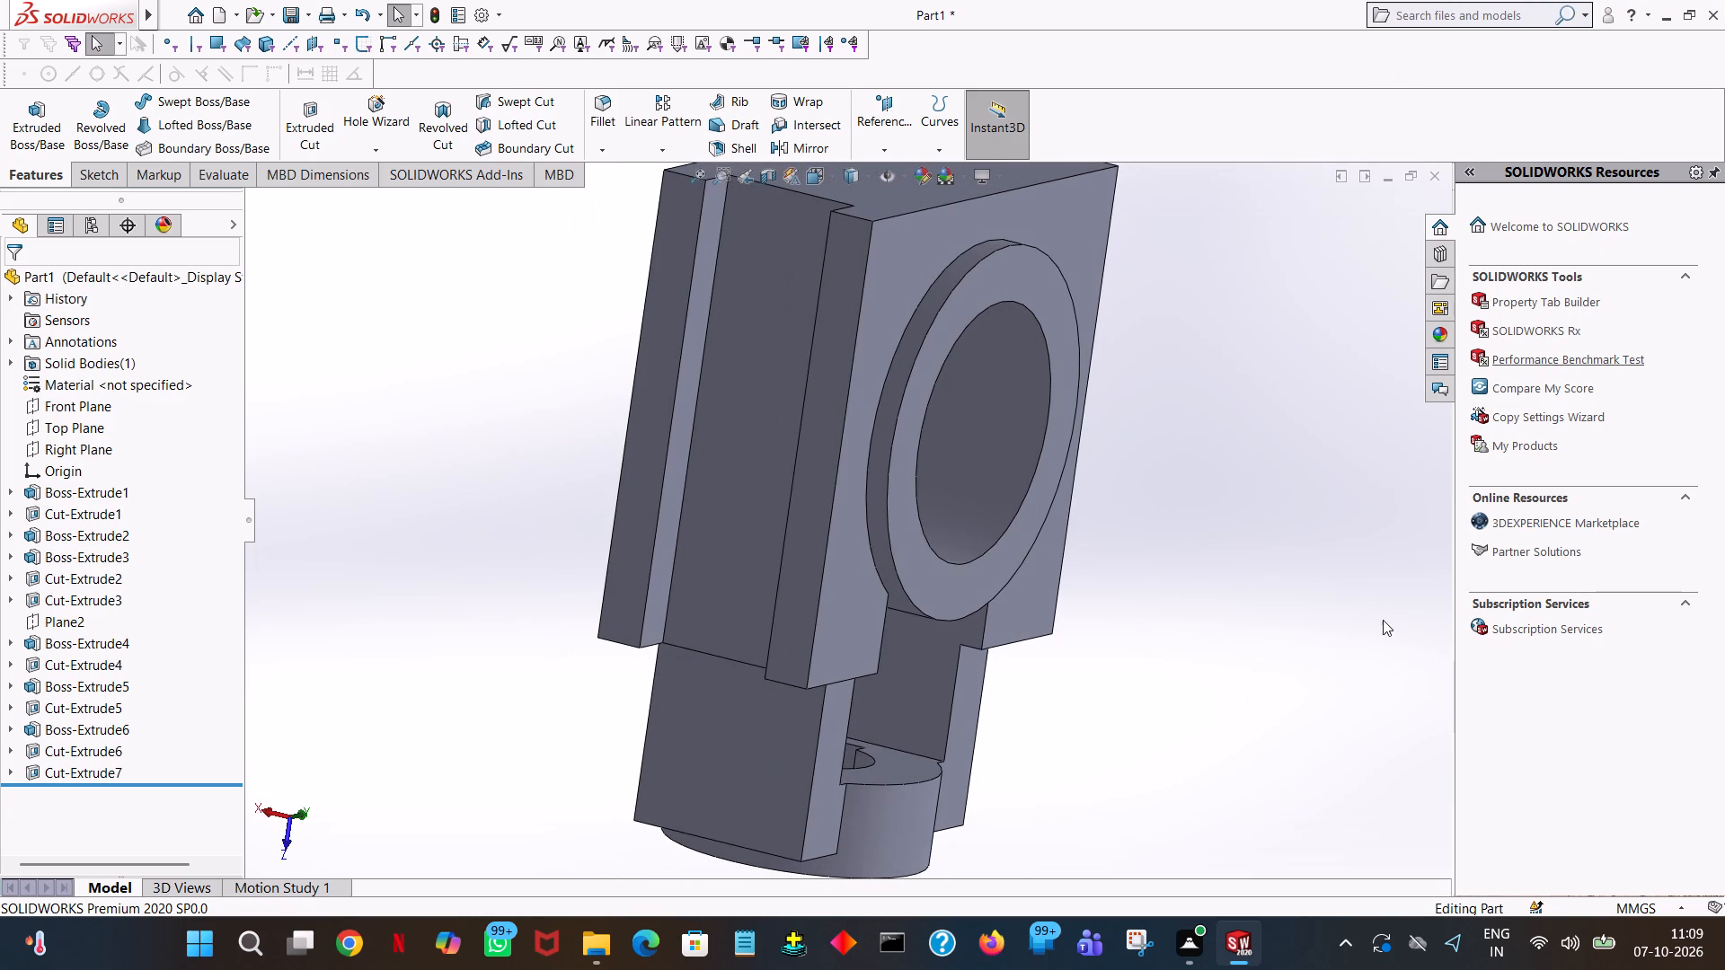
{"action": "middle_click_drag", "start_coordinate": [1254, 630], "coordinate": [1278, 579]}
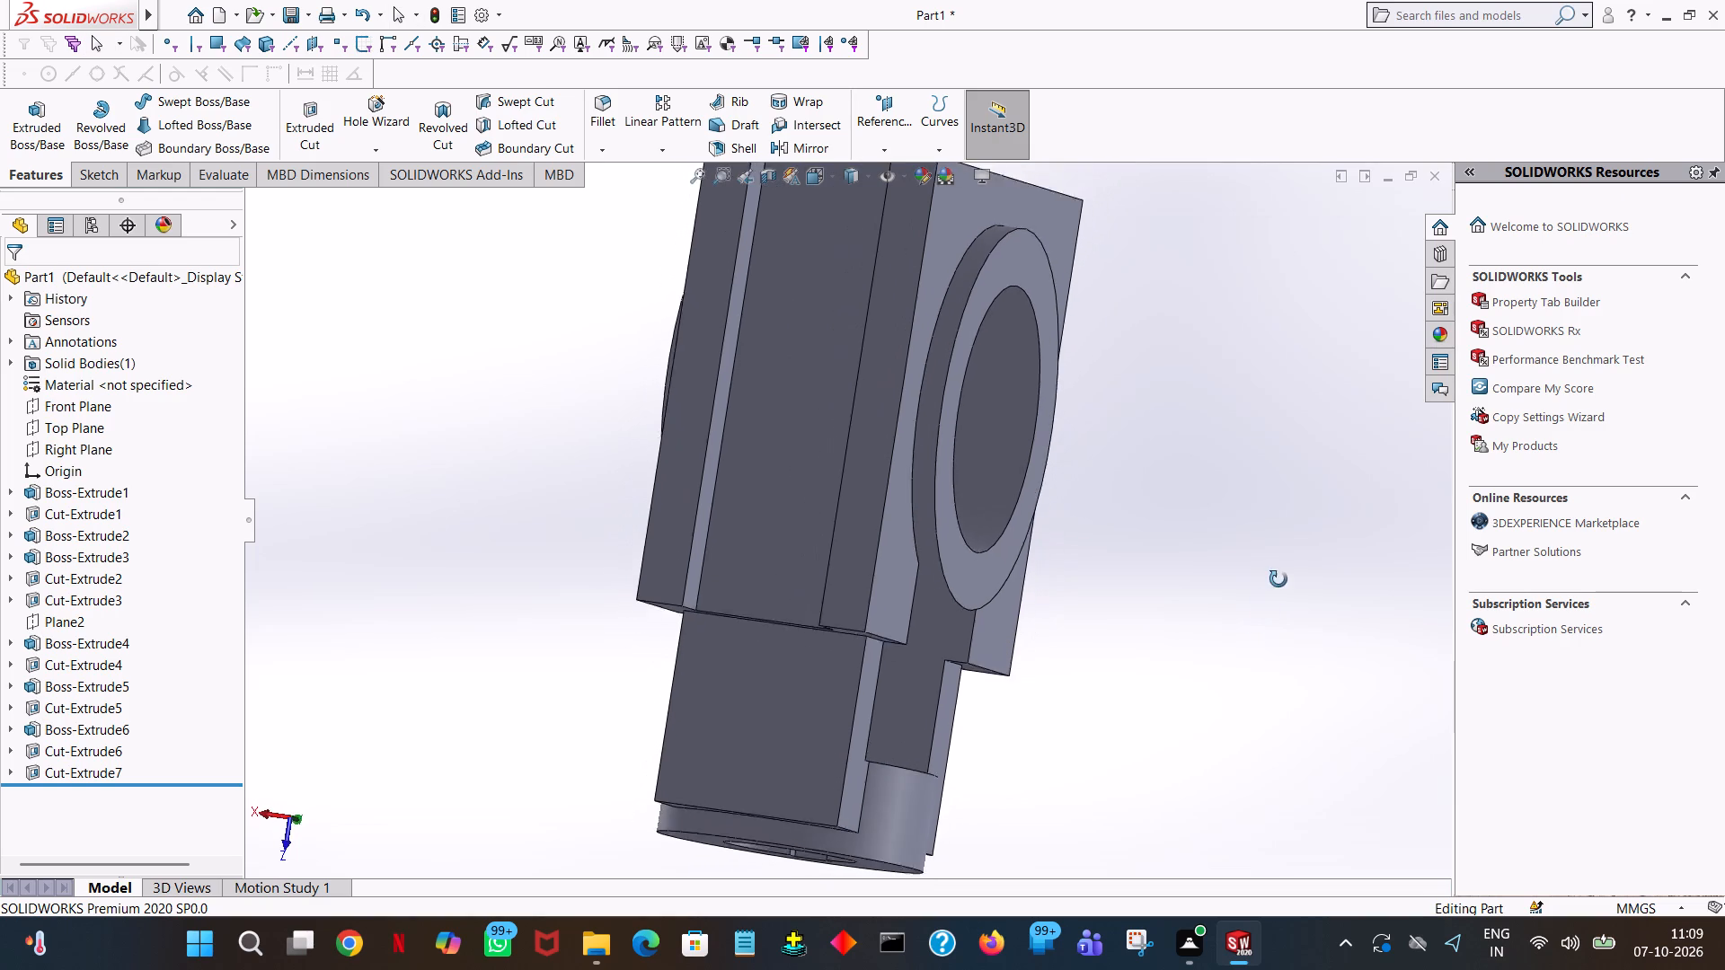
{"action": "middle_click_drag", "start_coordinate": [1278, 579], "coordinate": [1367, 437]}
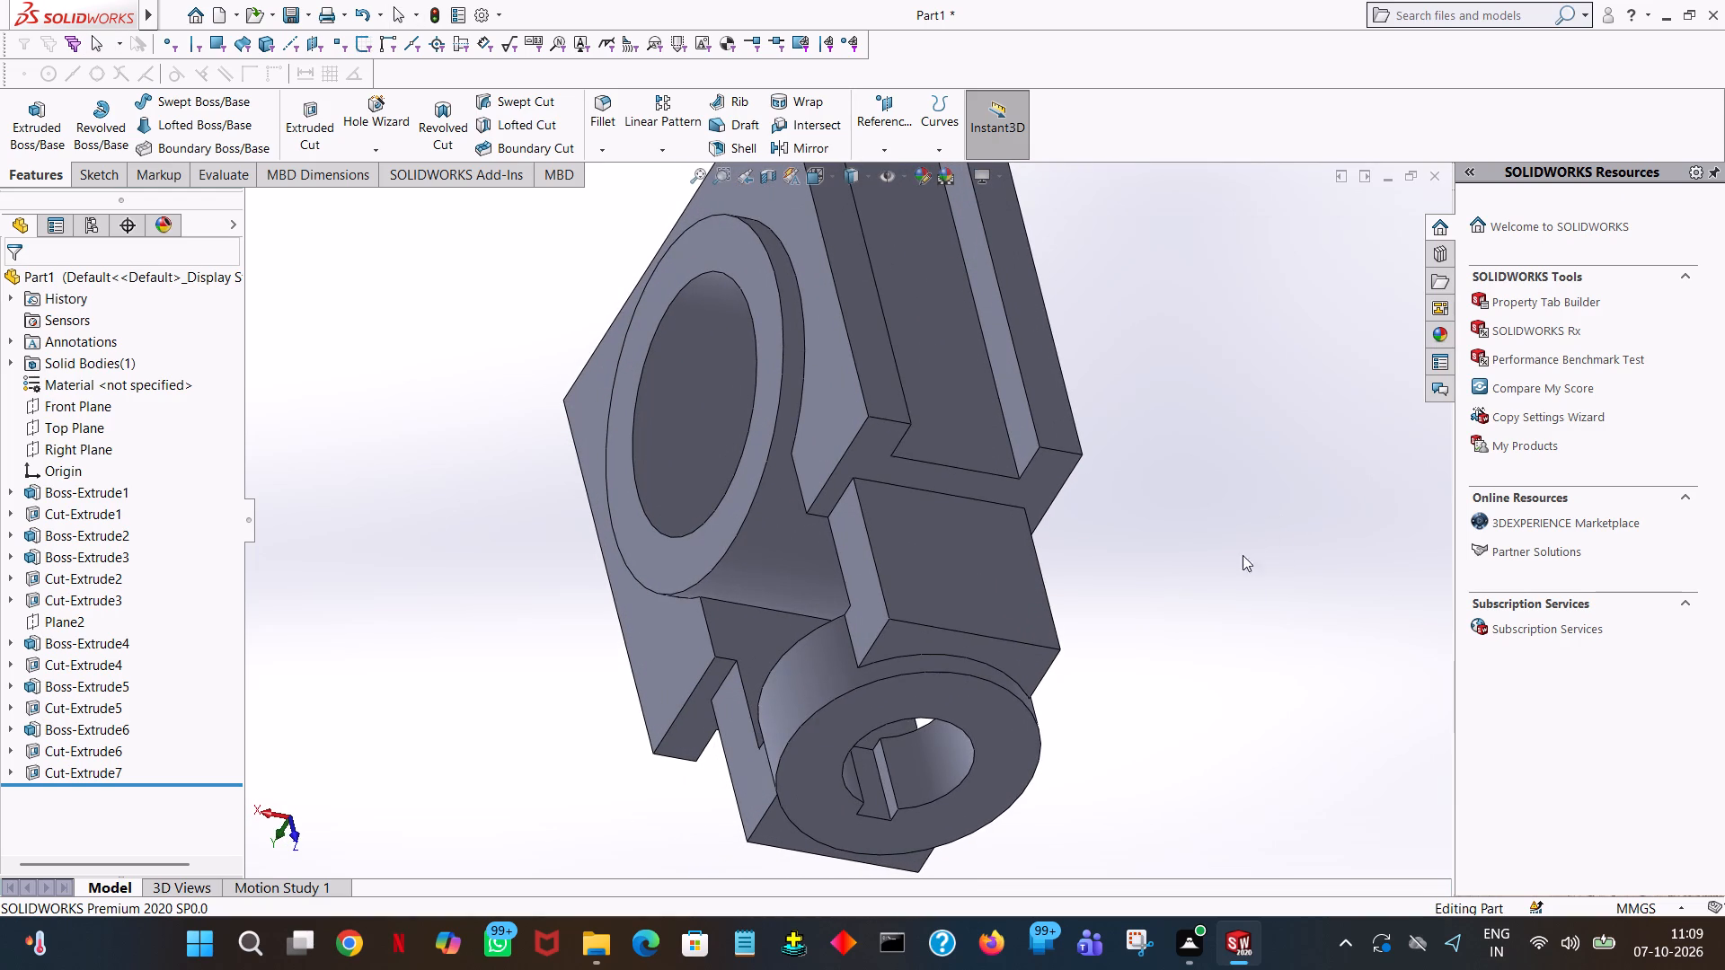
{"action": "middle_click_drag", "start_coordinate": [1197, 630], "coordinate": [1234, 539]}
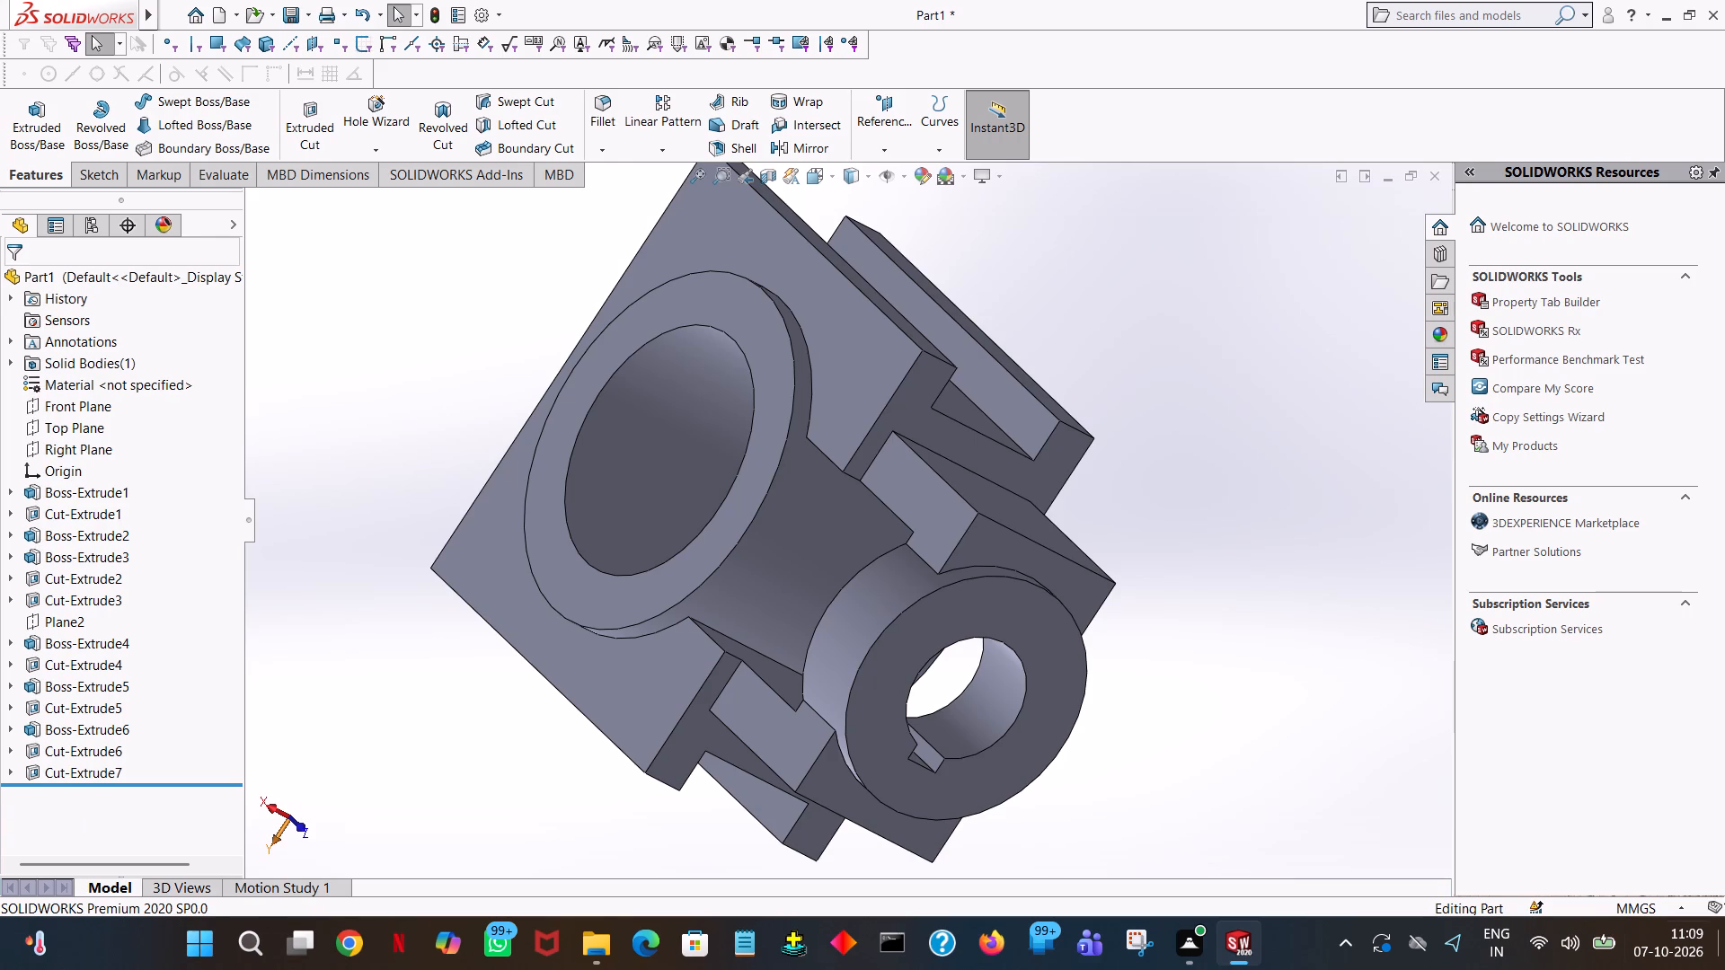
Save a PDF copy of the part as "complex bearing block" in the fuji new pdf folder.
{"action": "left_click", "coordinate": [286, 13]}
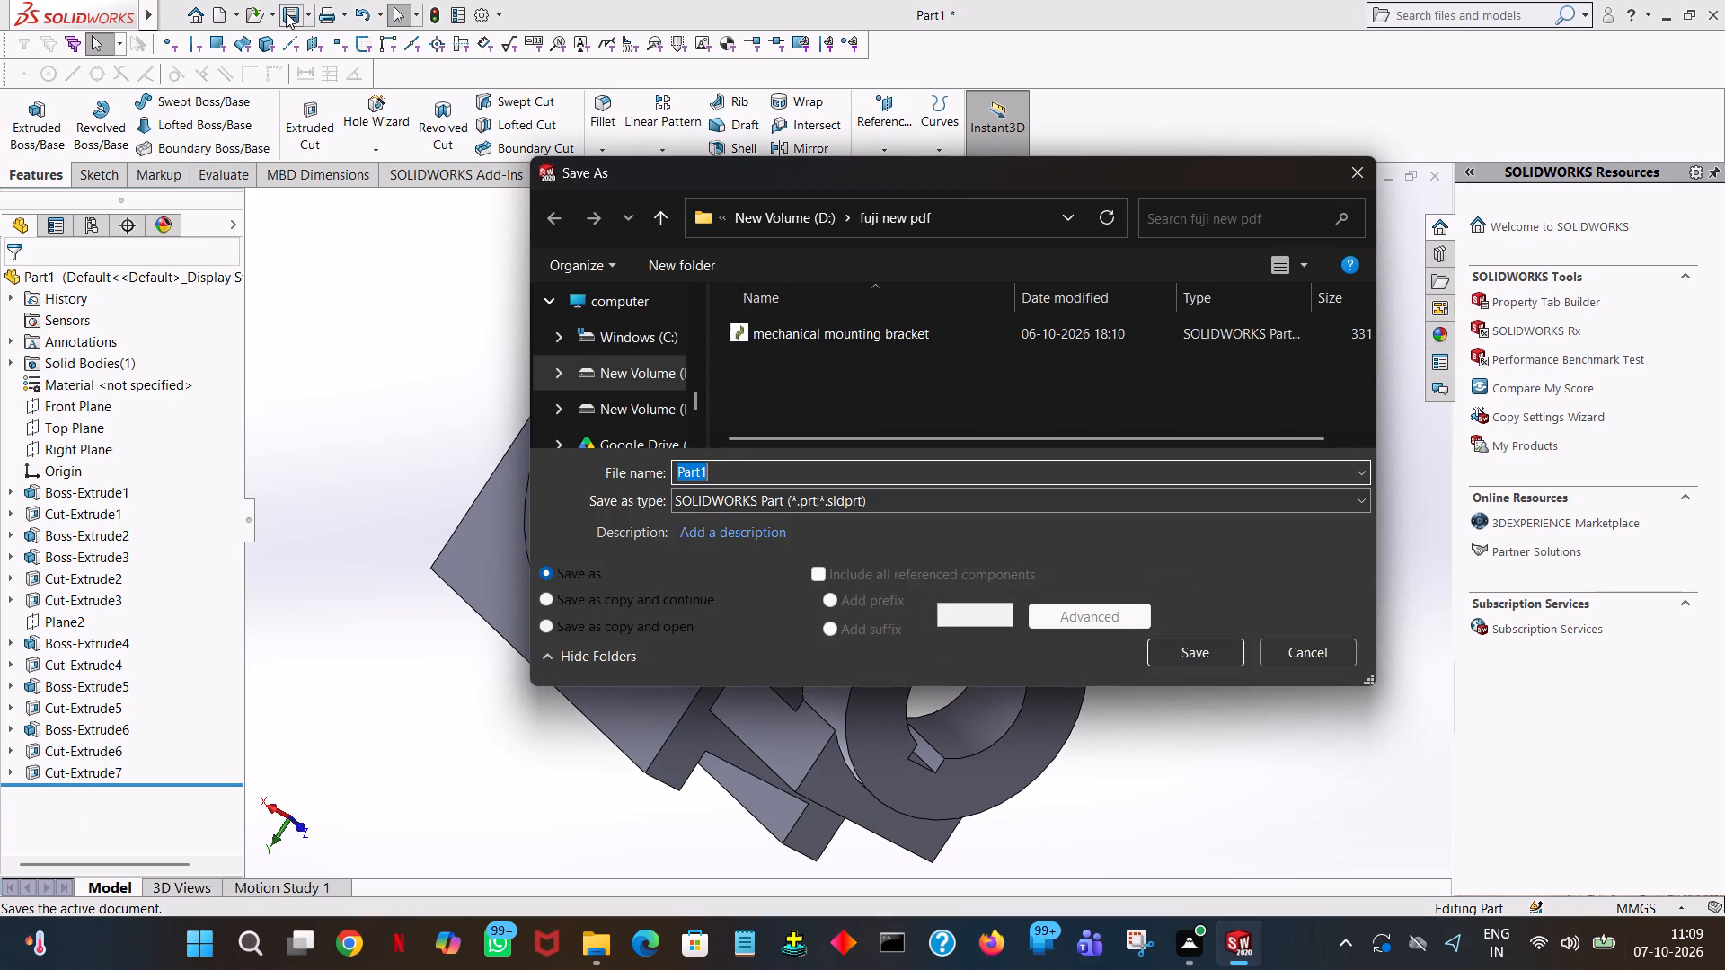
{"action": "left_click", "coordinate": [743, 501]}
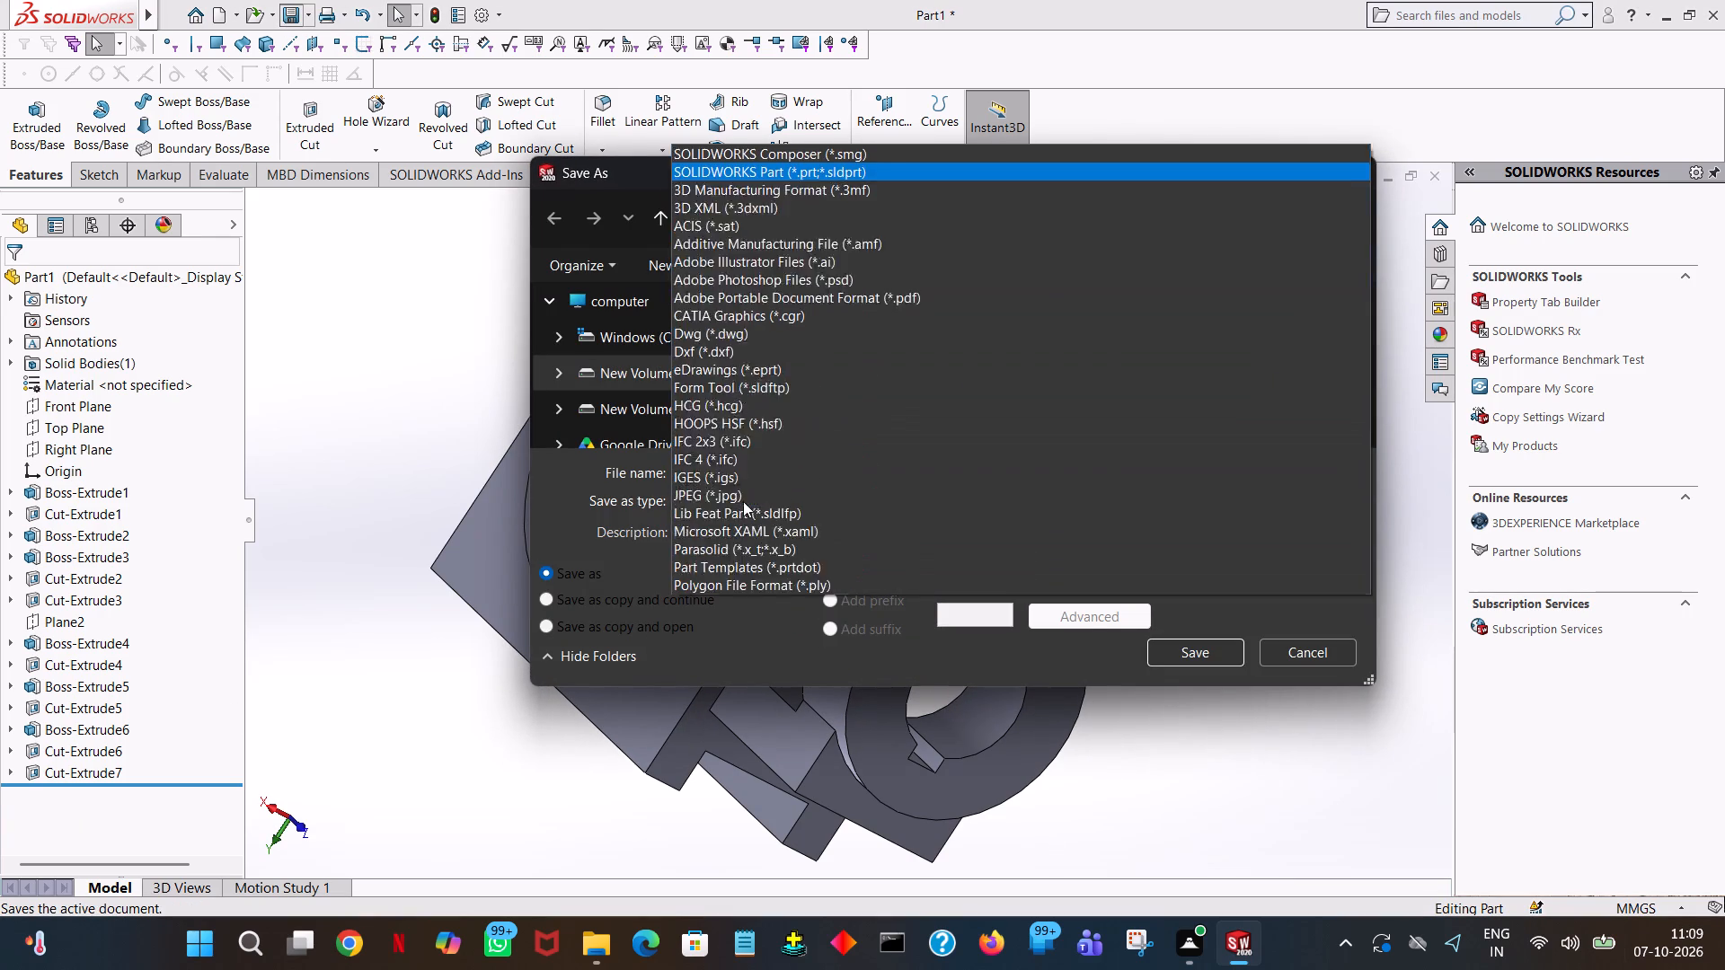
{"action": "left_click", "coordinate": [824, 154]}
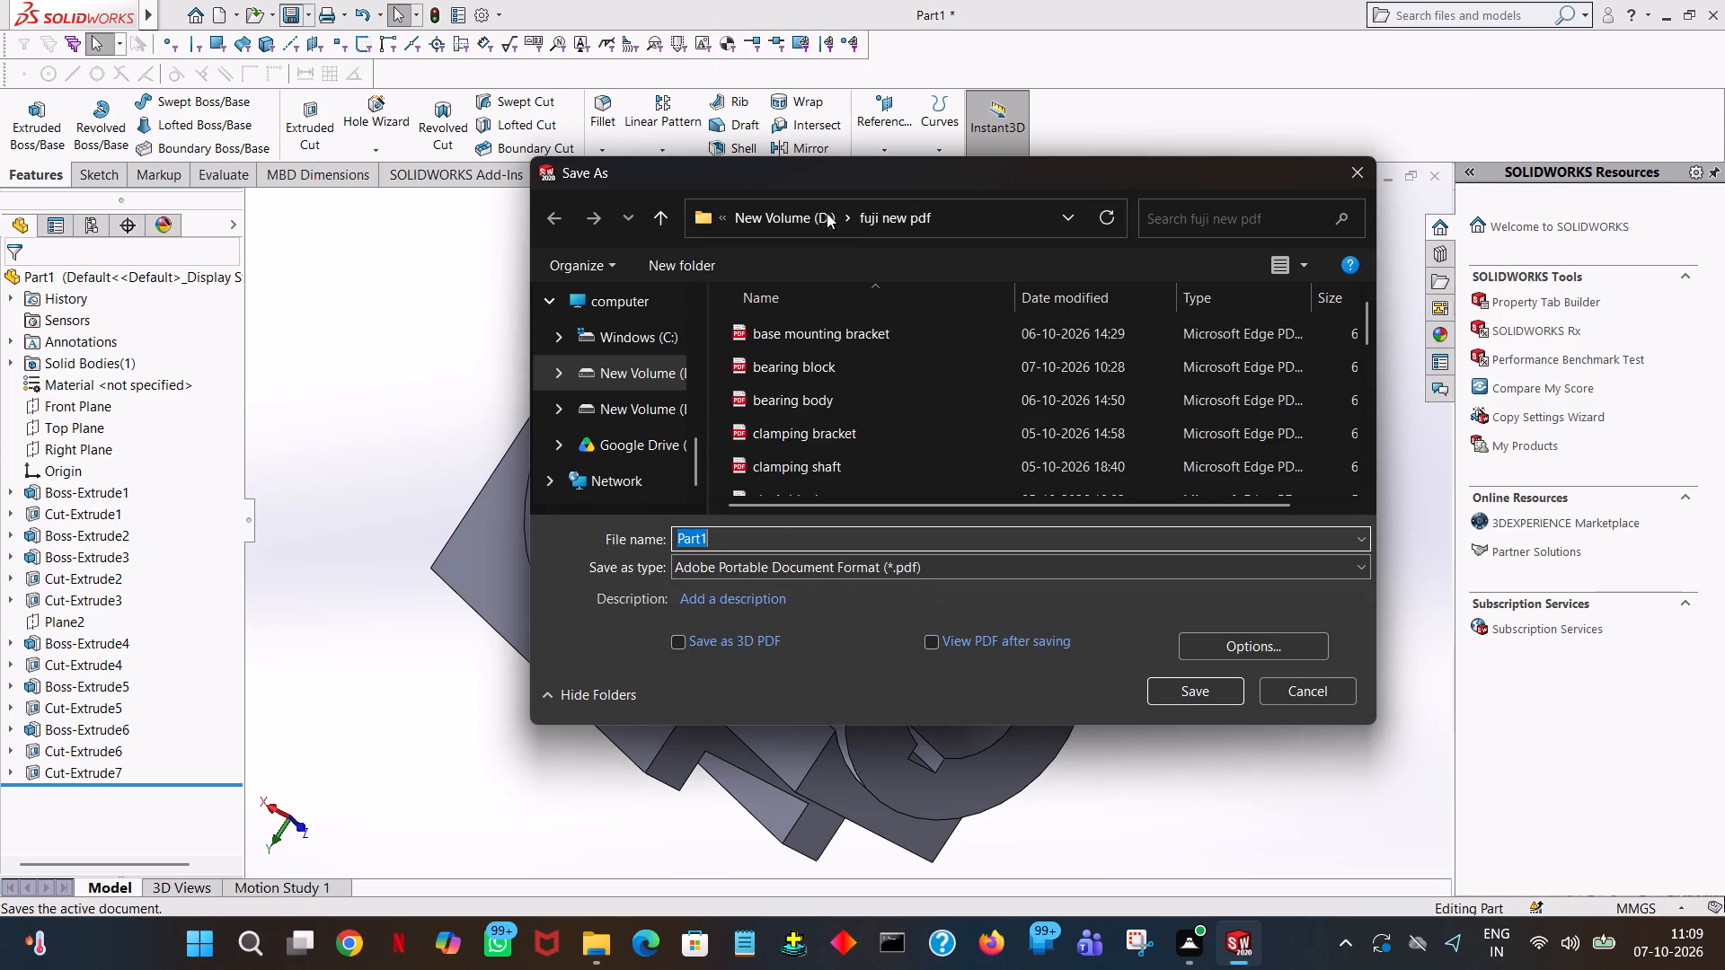
{"action": "key", "text": "c"}
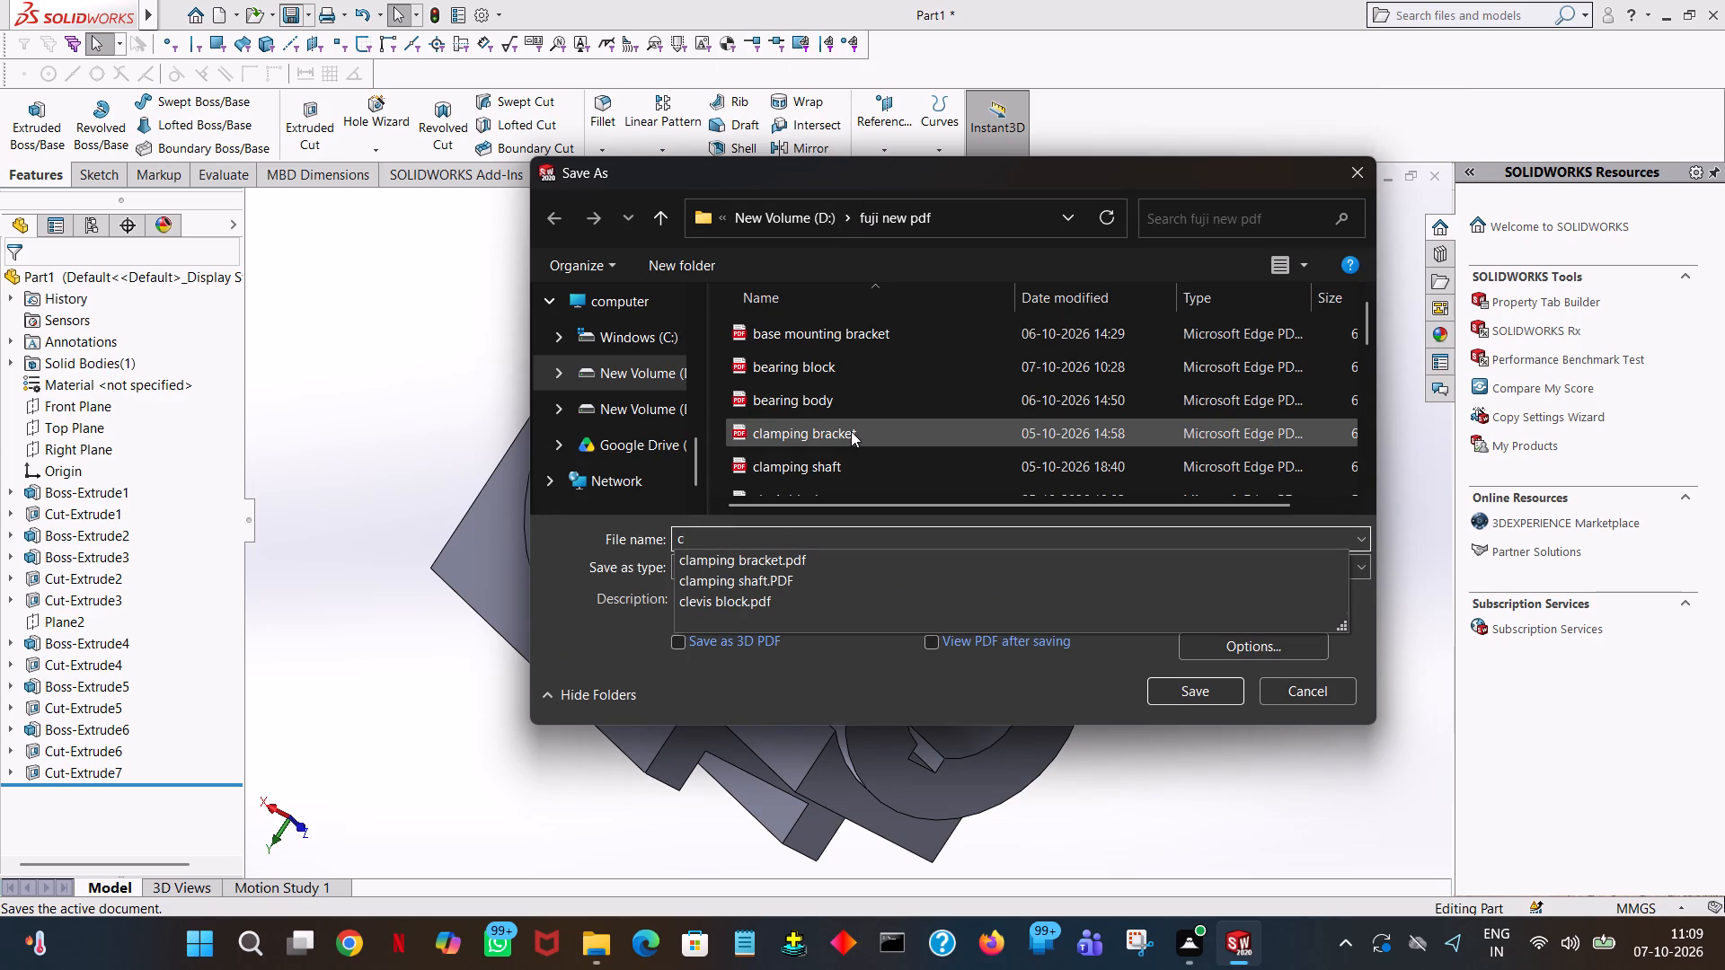
{"action": "type", "text": "omplex"}
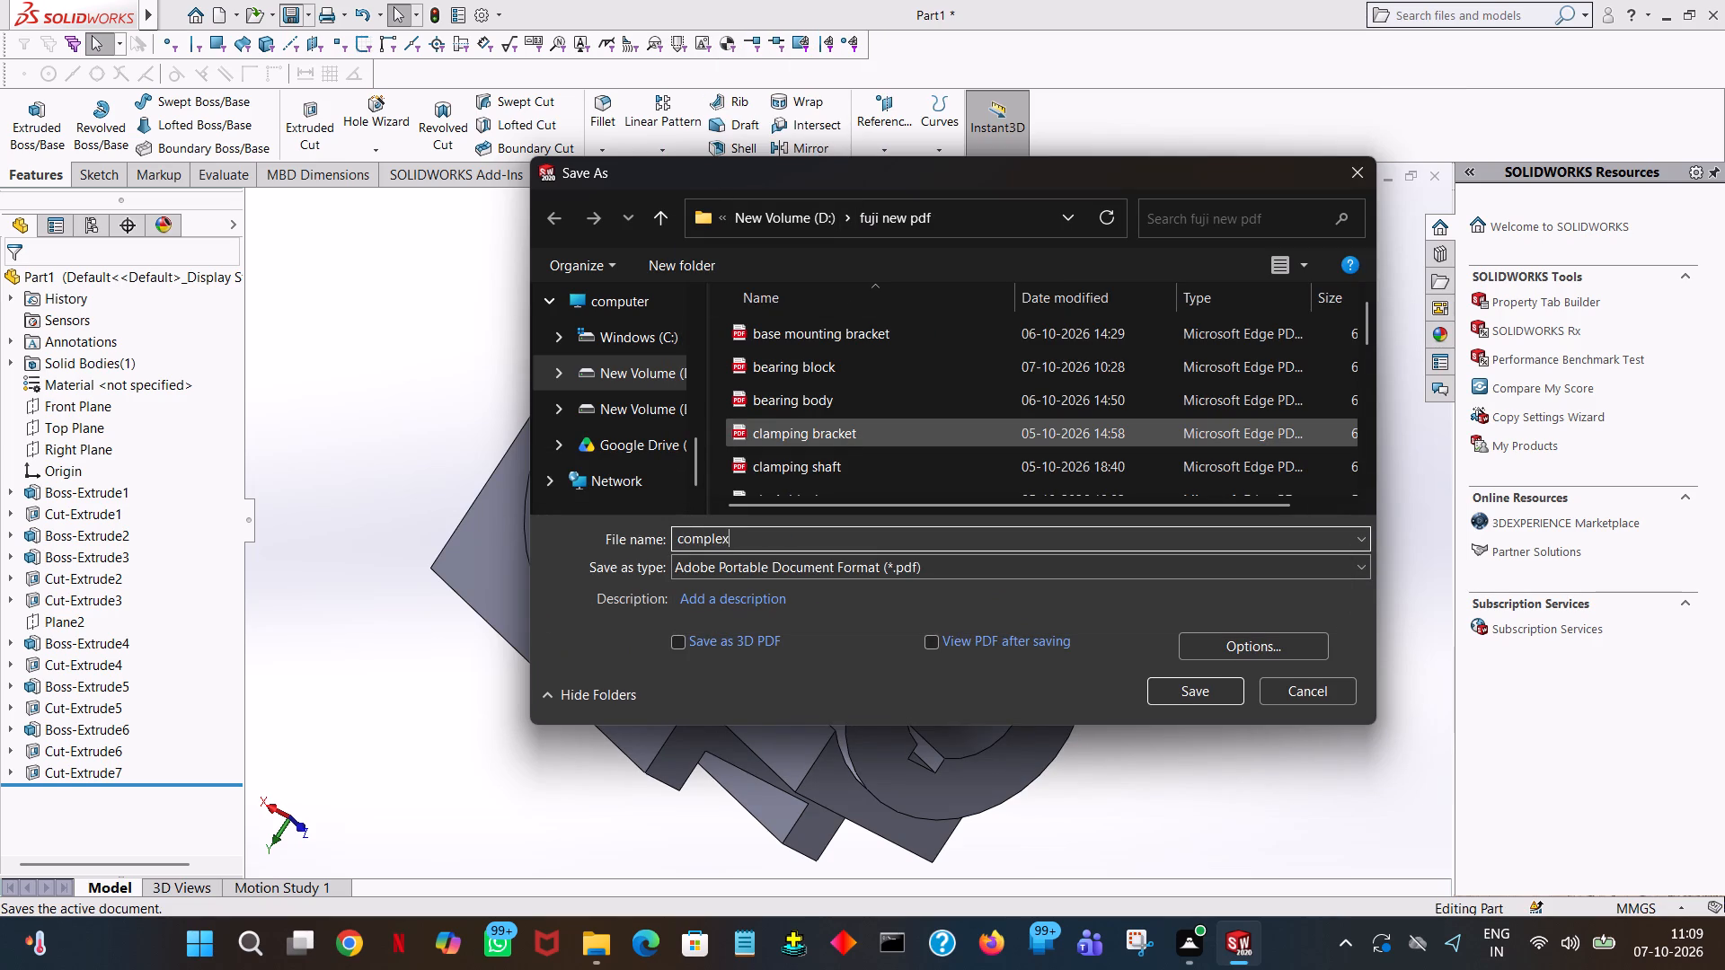
{"action": "key", "text": "space"}
{"action": "key", "text": "b"}
{"action": "type", "text": "earing"}
{"action": "key", "text": "space"}
{"action": "type", "text": "block"}
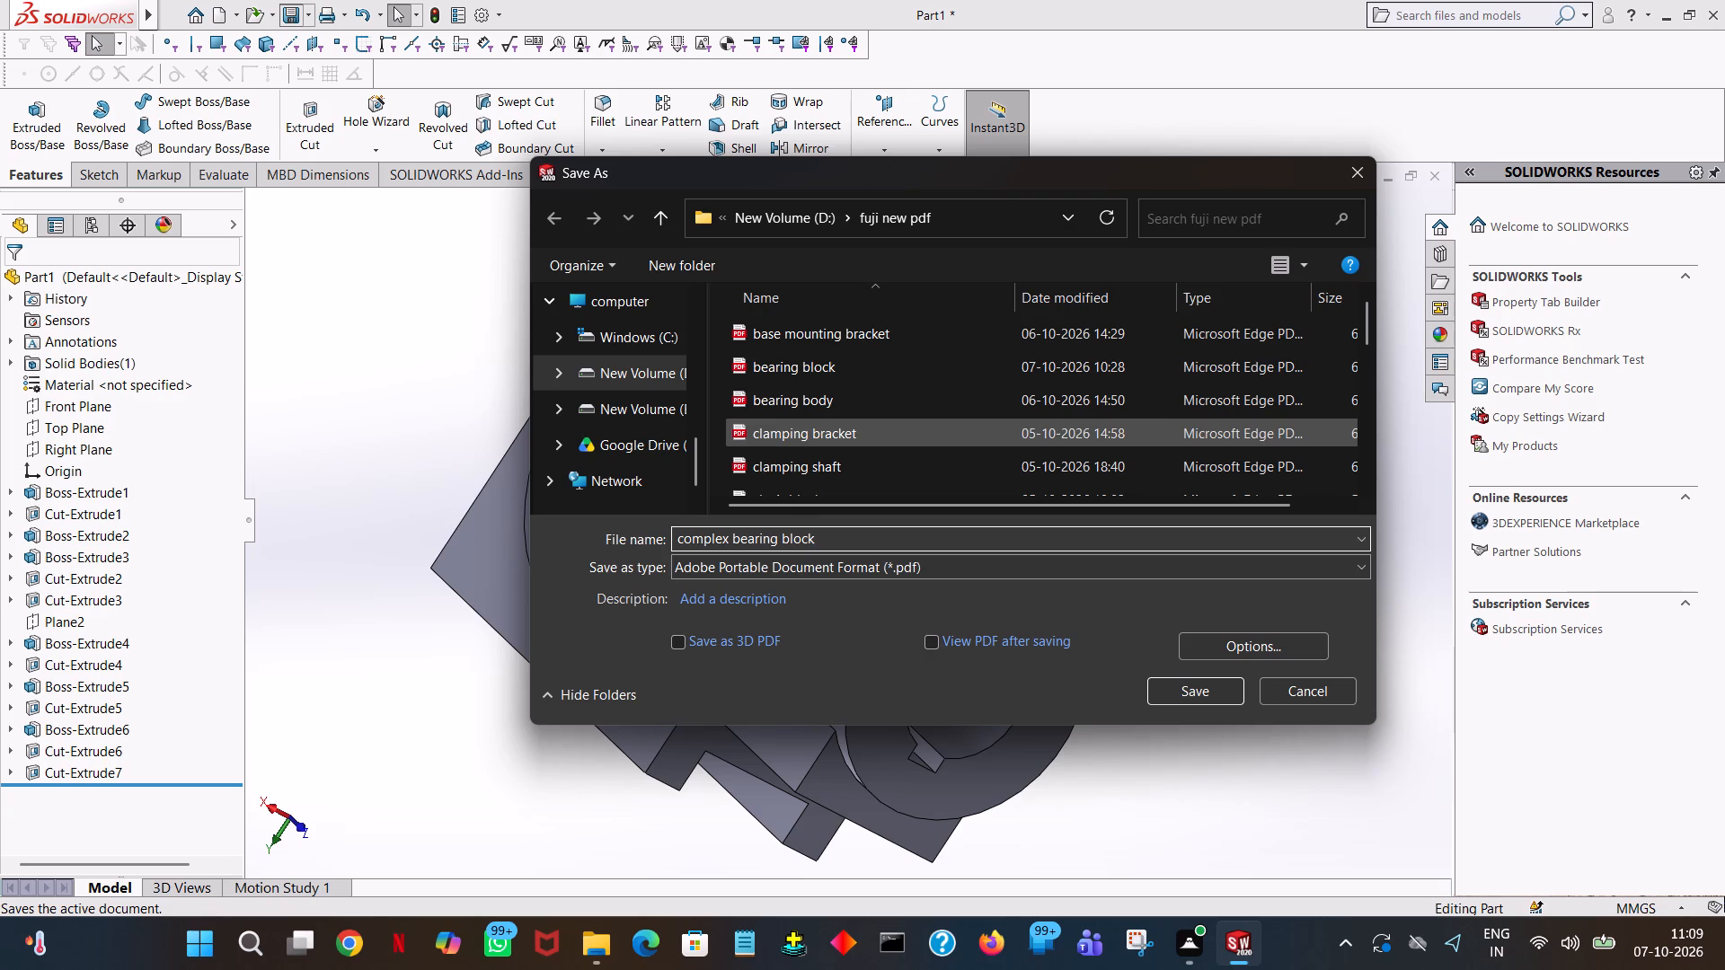
{"action": "left_click", "coordinate": [1205, 688]}
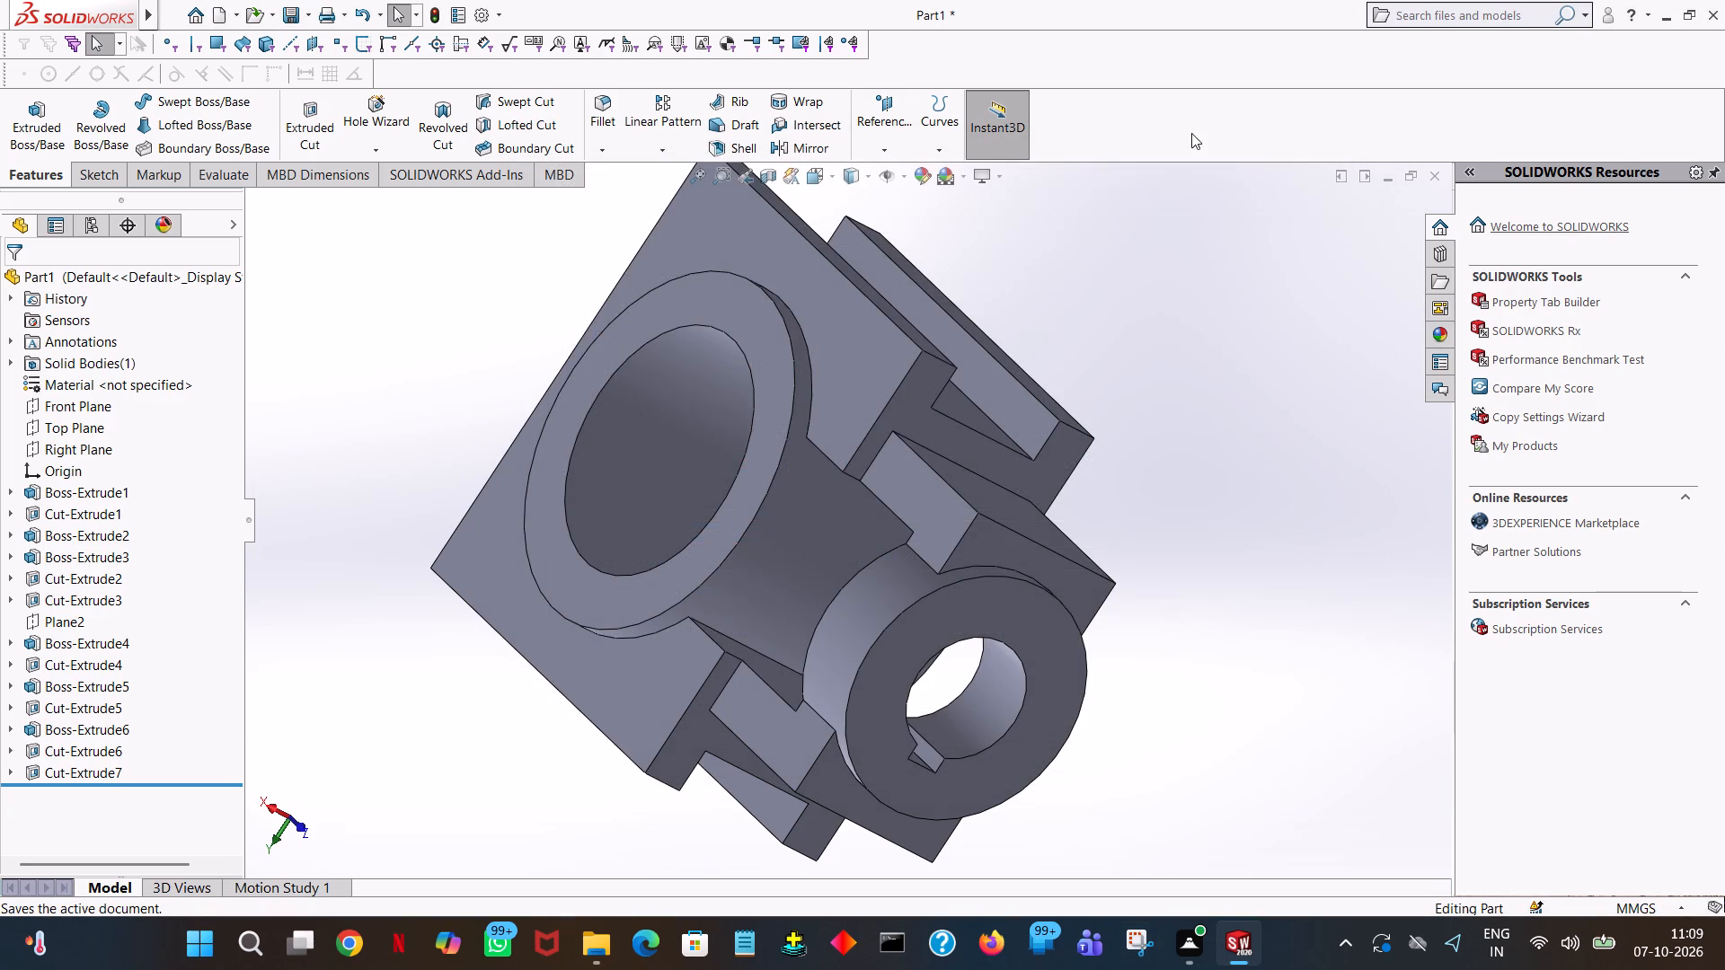
Save the model as a SOLIDWORKS part named "complex bearing block" in the fuji new design folder on drive D.
{"action": "left_click", "coordinate": [289, 9]}
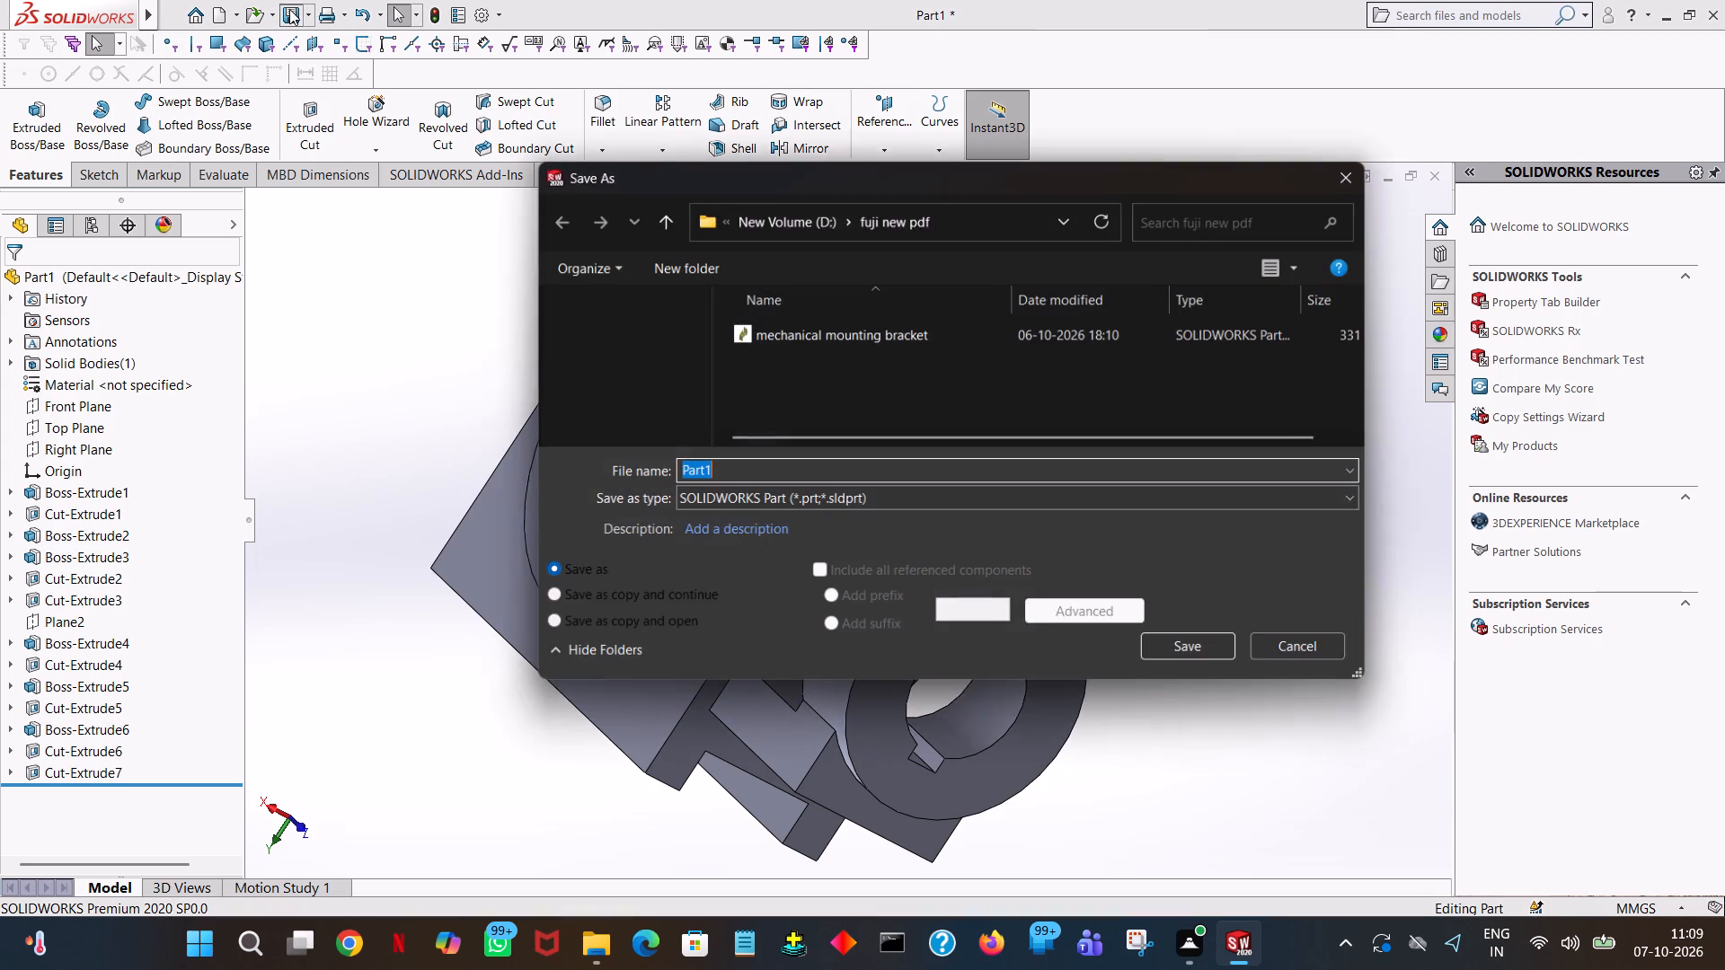
{"action": "left_click", "coordinate": [654, 210]}
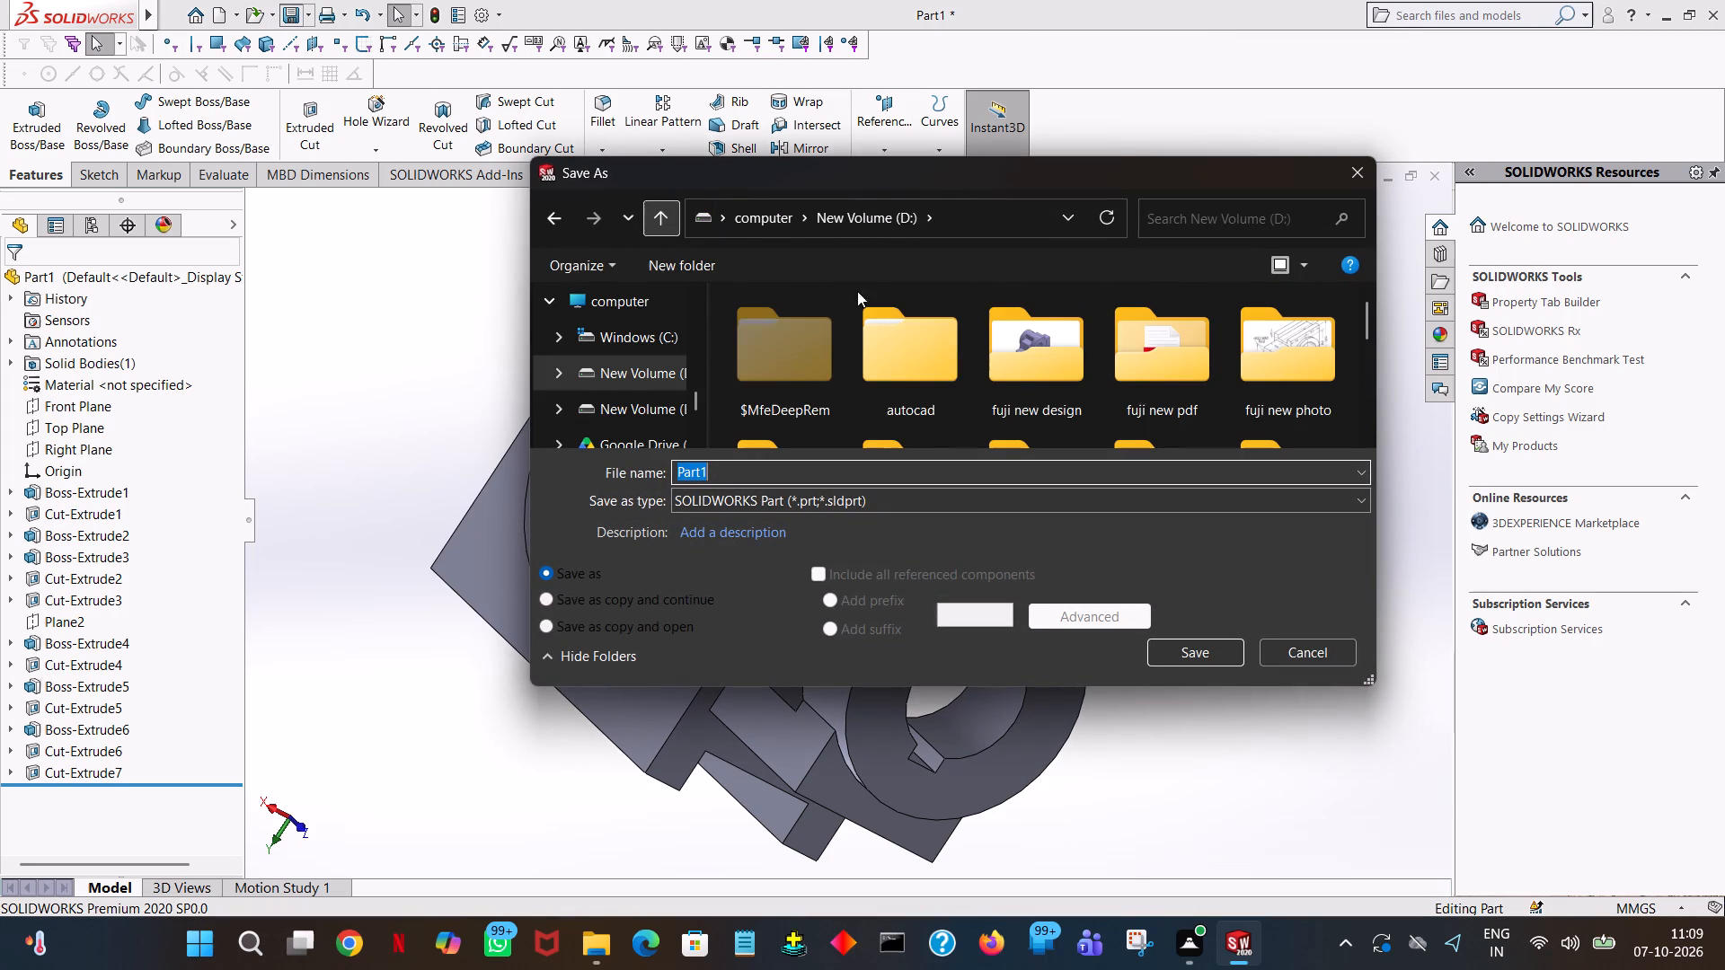
{"action": "double_click", "coordinate": [1088, 377]}
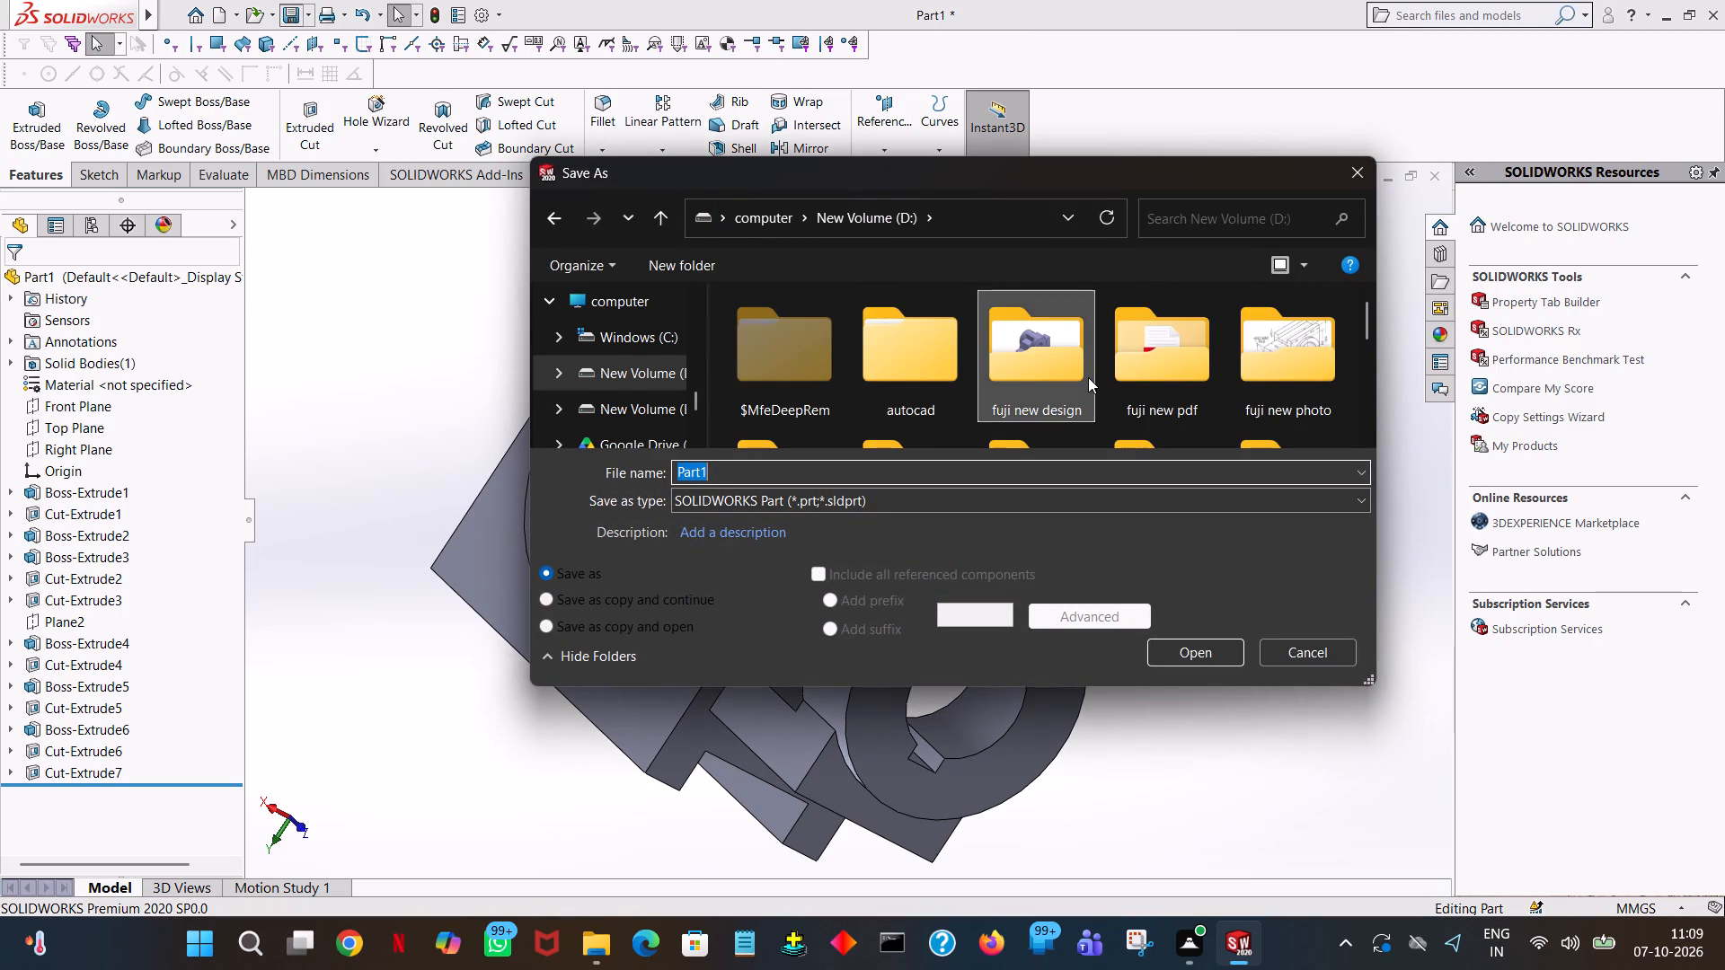
{"action": "double_click", "coordinate": [939, 477]}
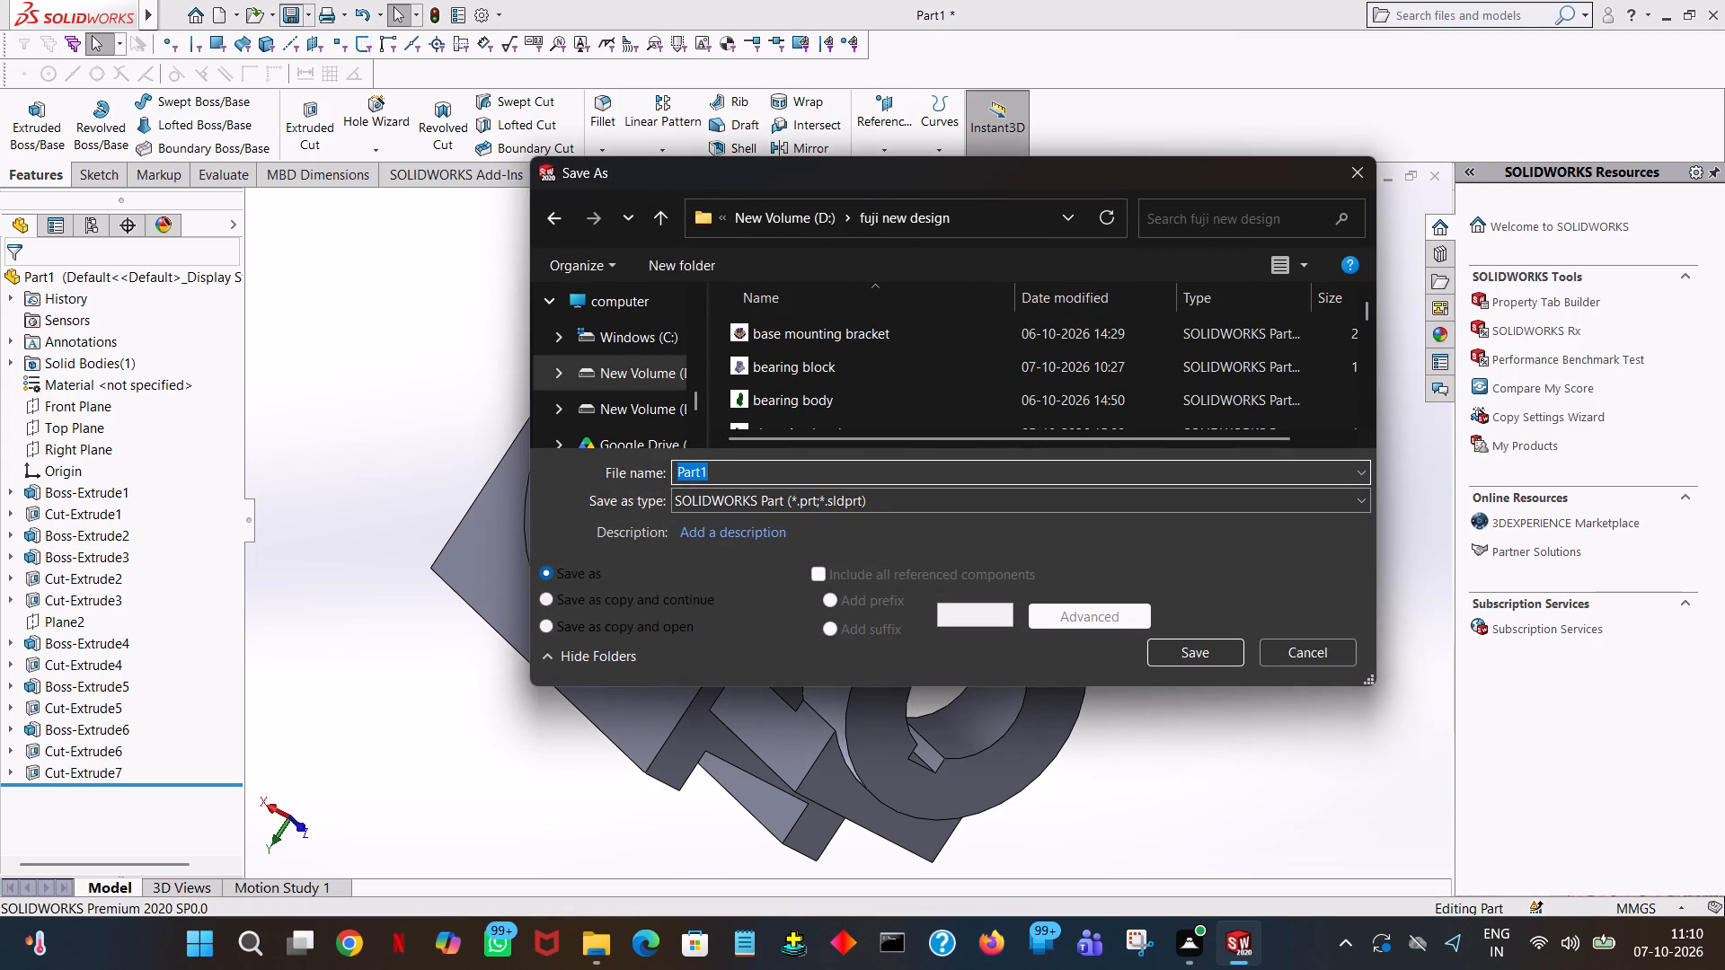
{"action": "type", "text": "complex bea"}
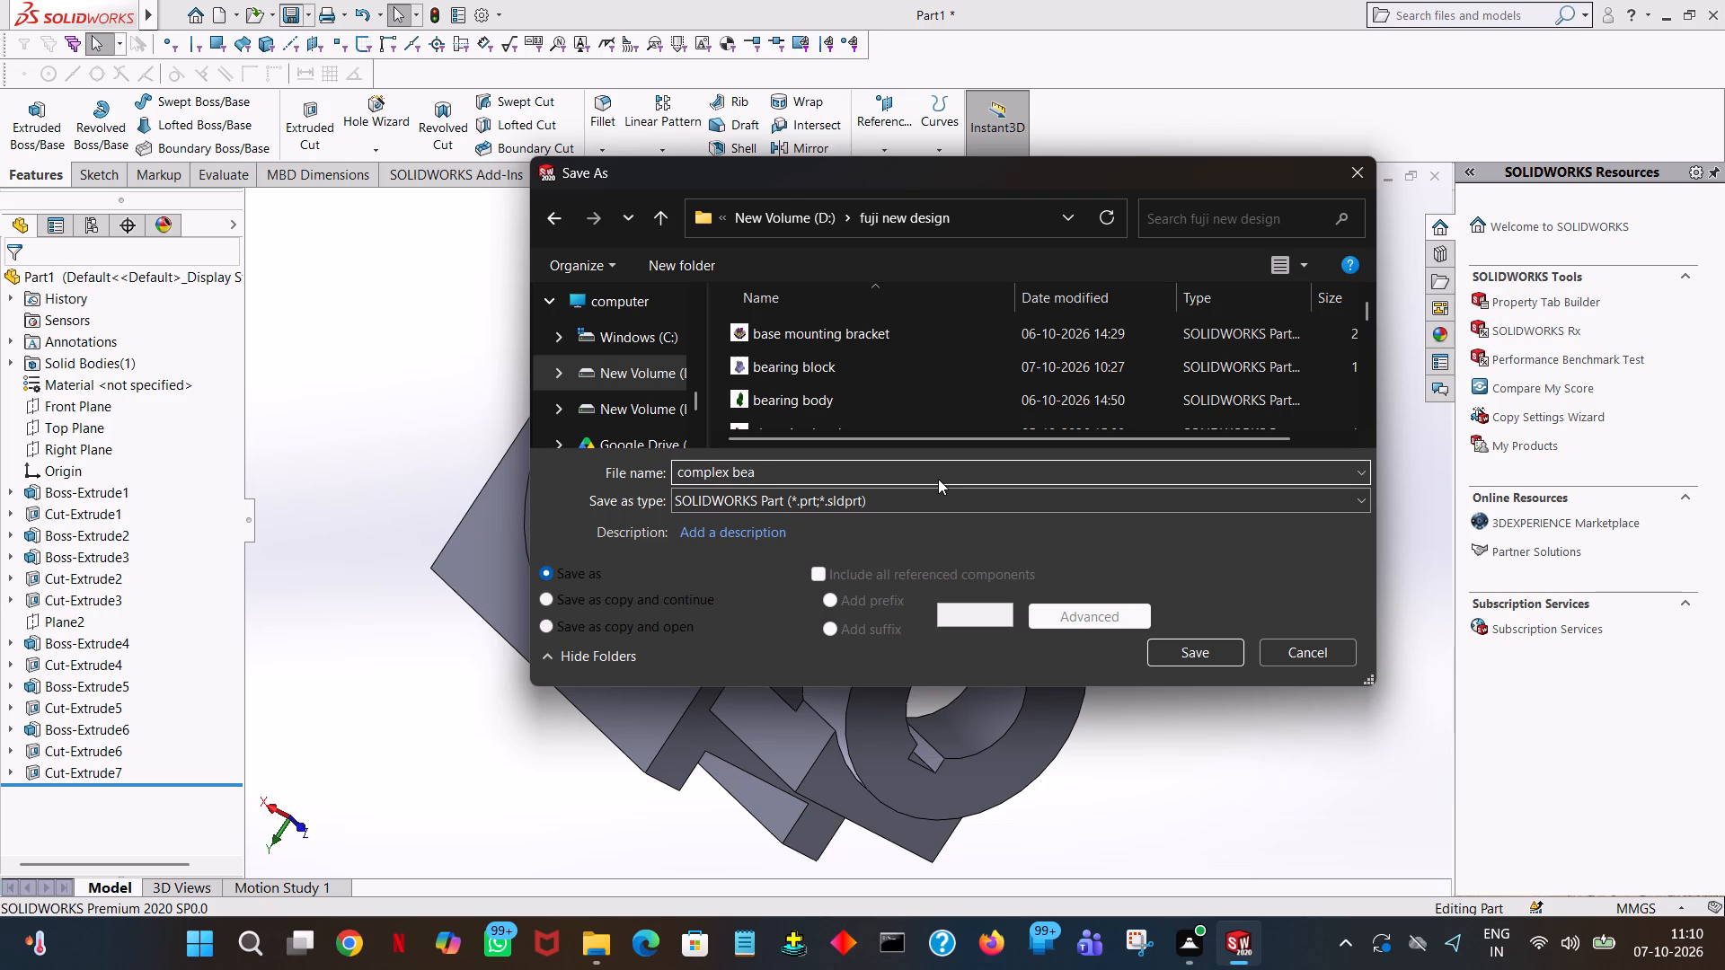
{"action": "type", "text": "ring"}
{"action": "key", "text": "space"}
{"action": "type", "text": "block"}
{"action": "key", "text": "Return"}
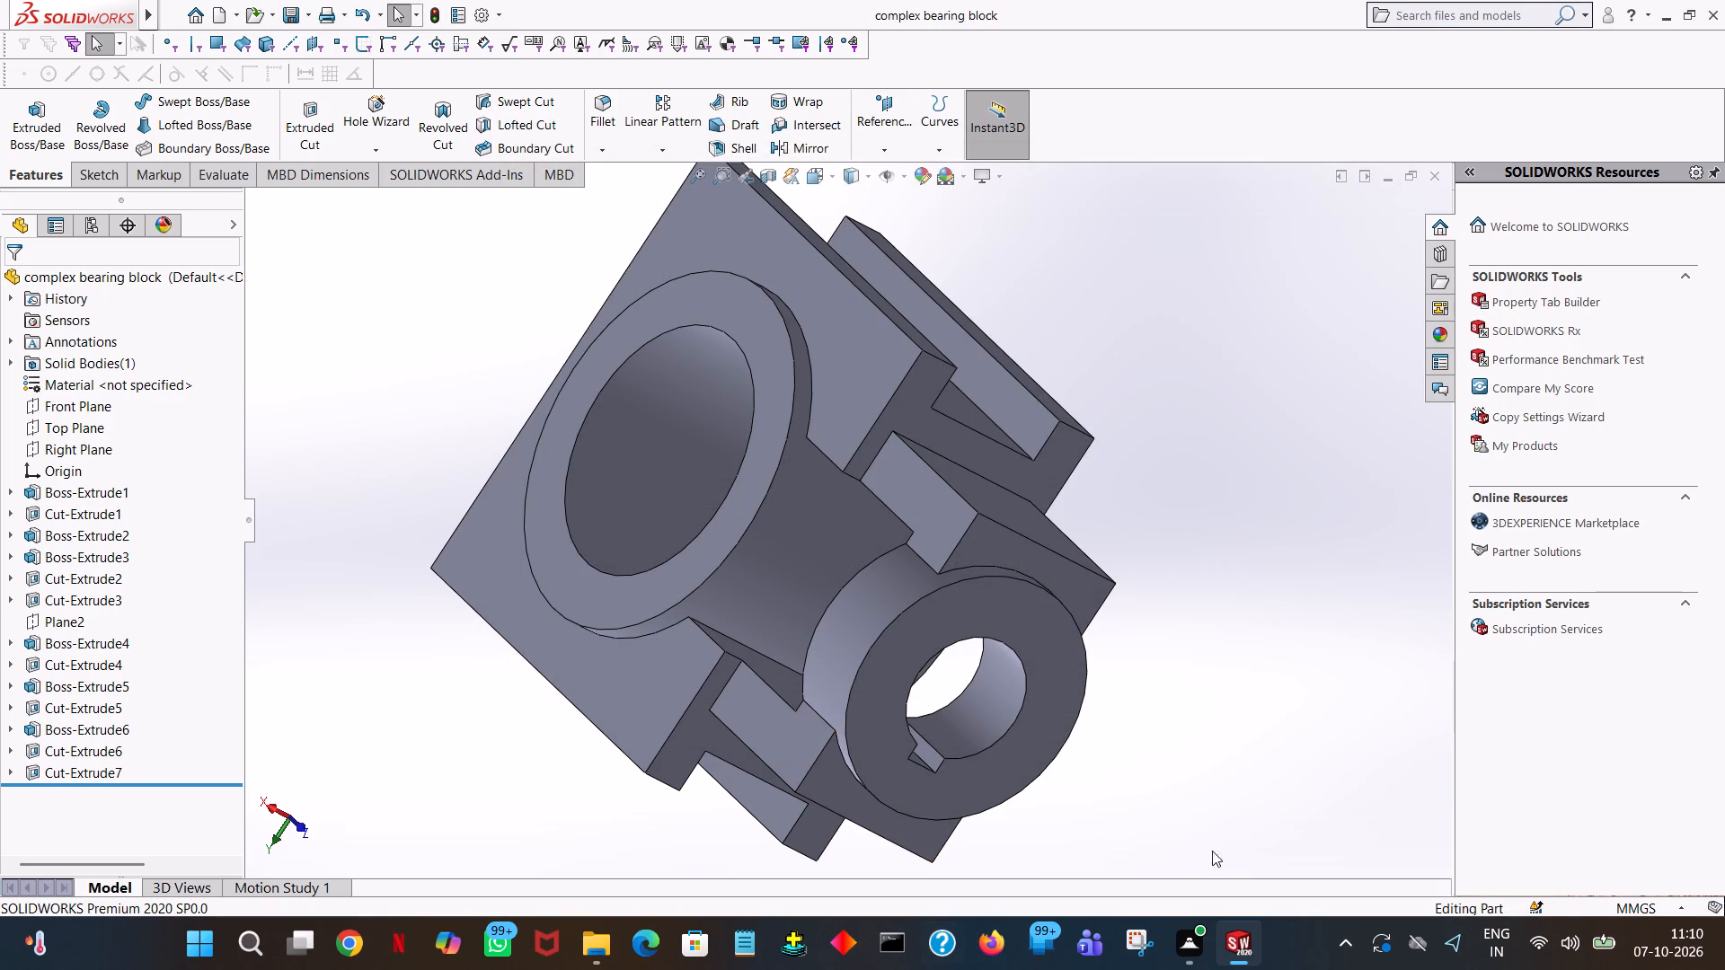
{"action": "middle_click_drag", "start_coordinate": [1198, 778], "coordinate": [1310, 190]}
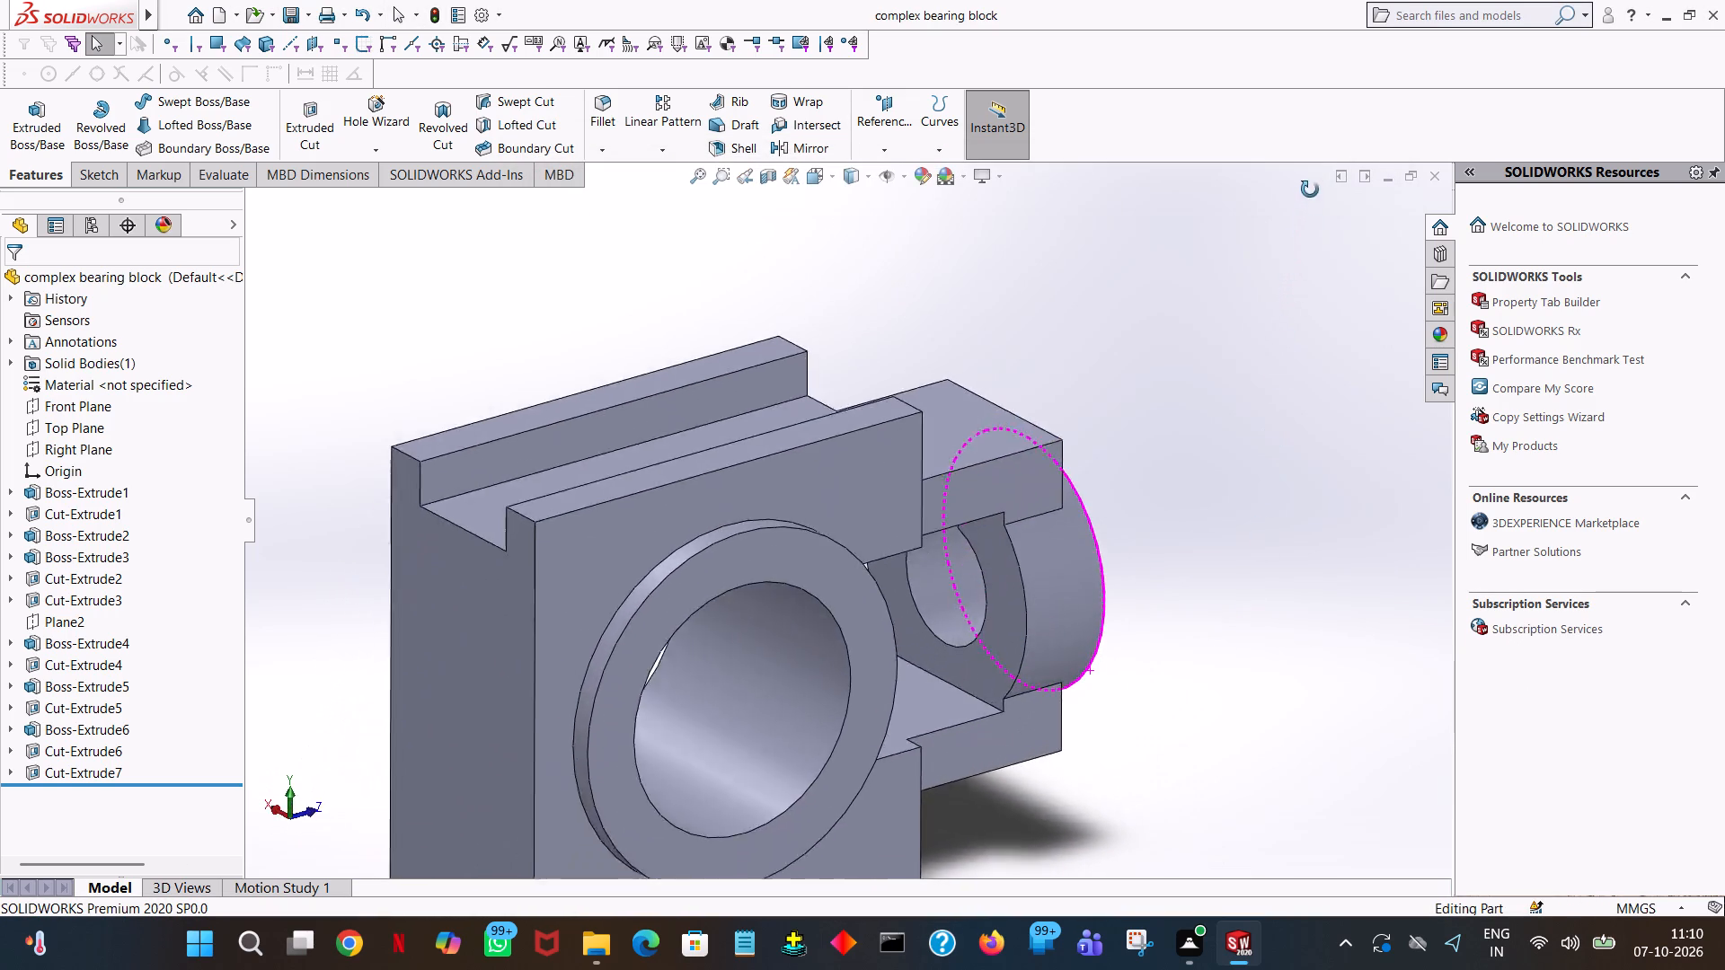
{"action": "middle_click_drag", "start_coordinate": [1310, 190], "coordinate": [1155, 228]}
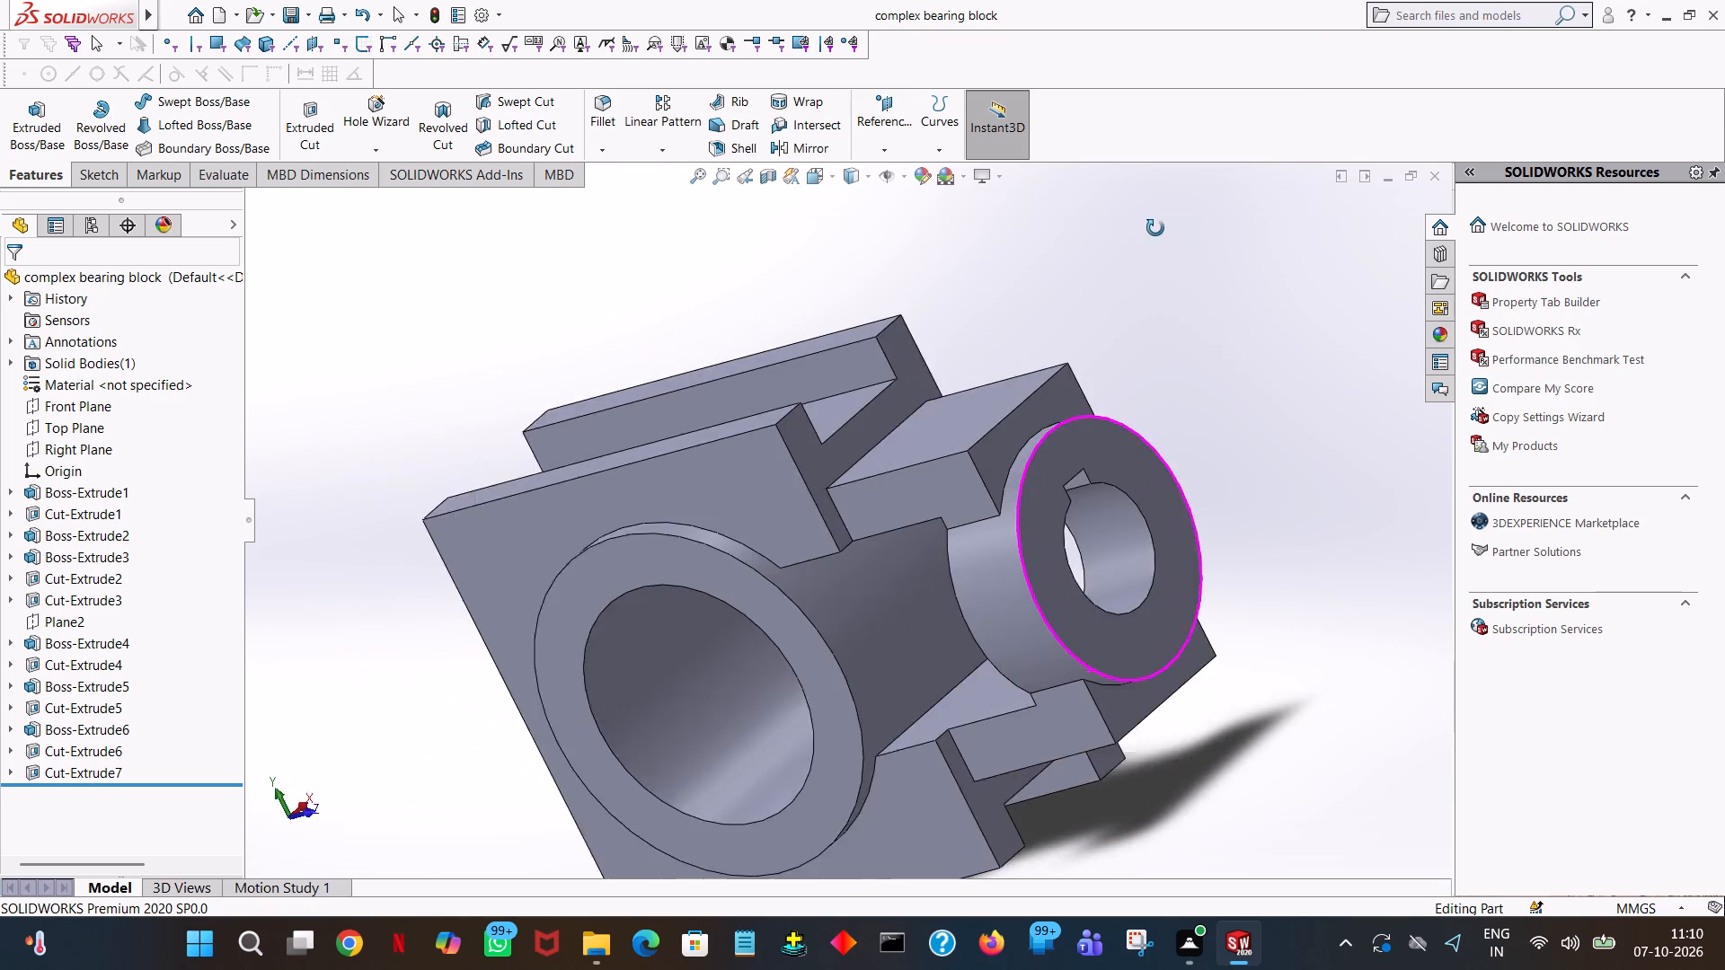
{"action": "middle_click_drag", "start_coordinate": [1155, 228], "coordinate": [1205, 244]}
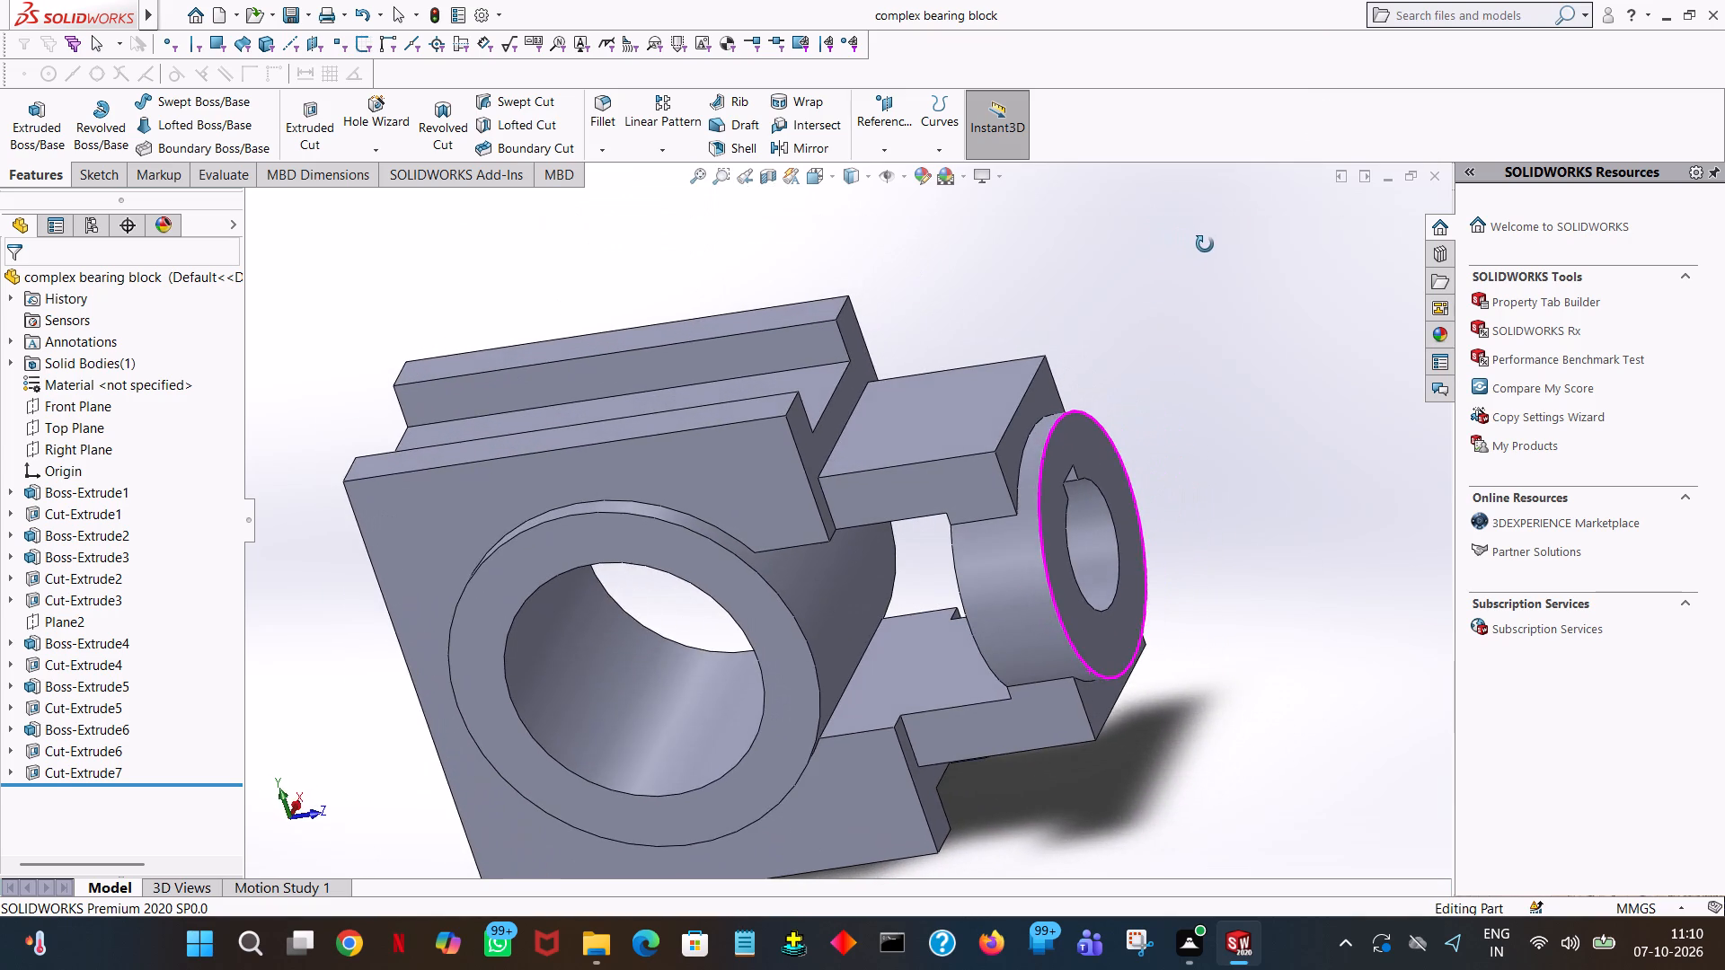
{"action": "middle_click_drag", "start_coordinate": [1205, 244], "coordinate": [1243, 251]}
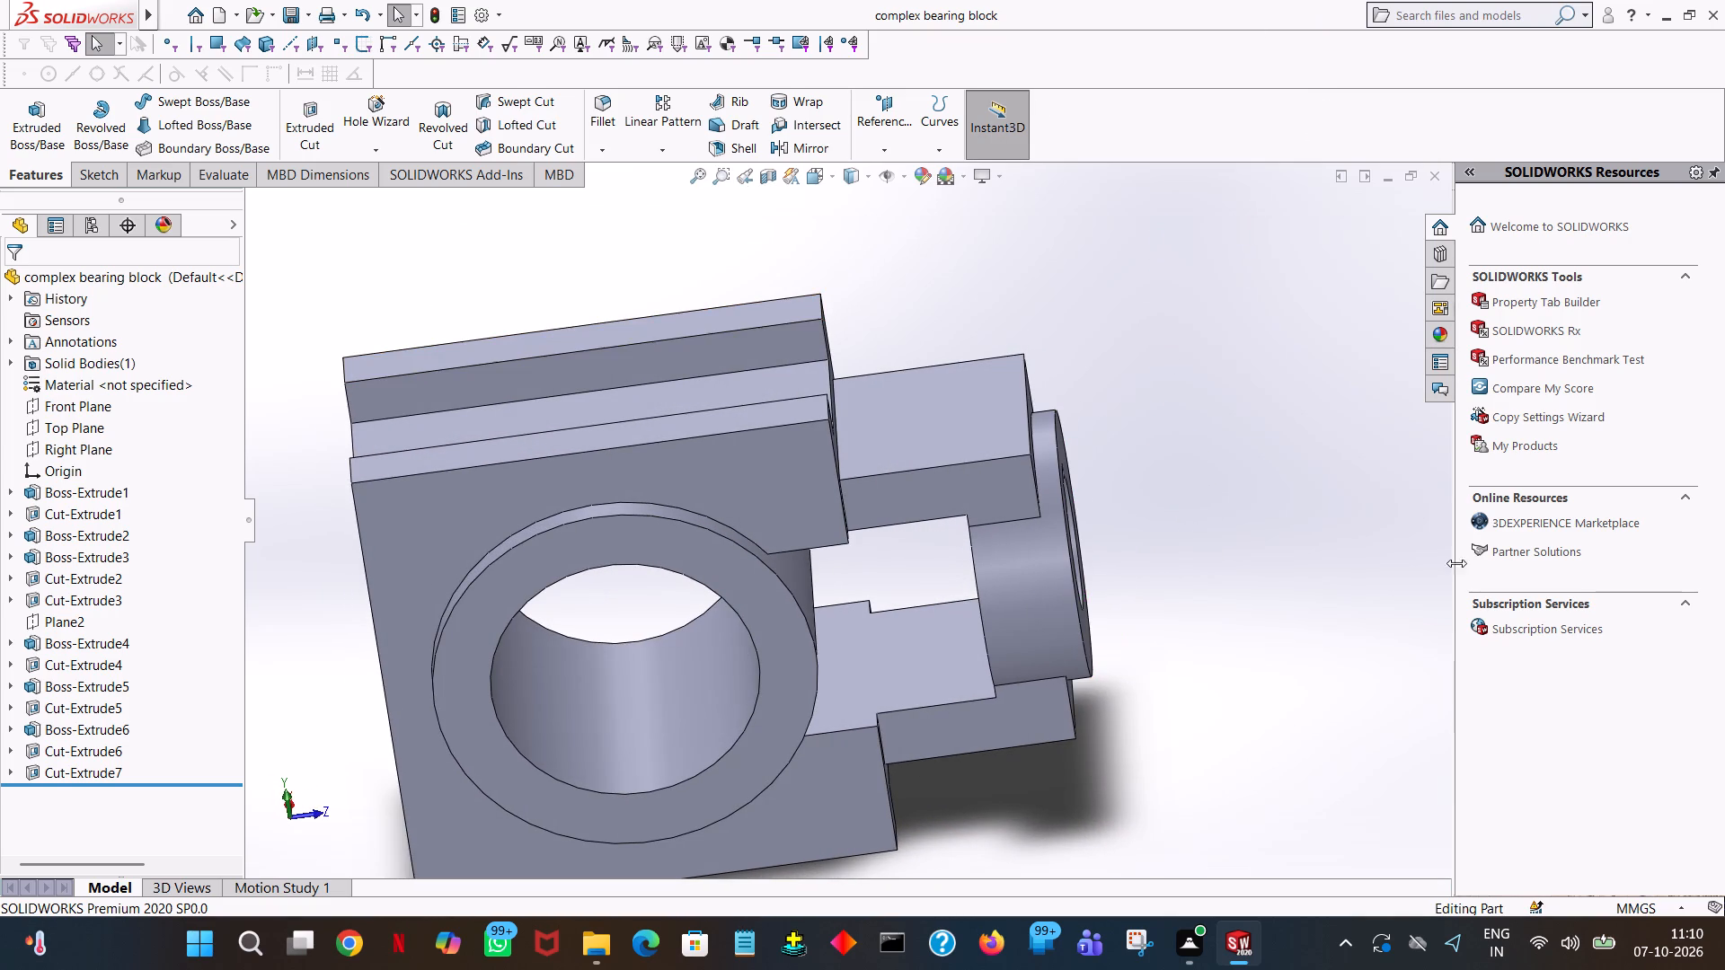
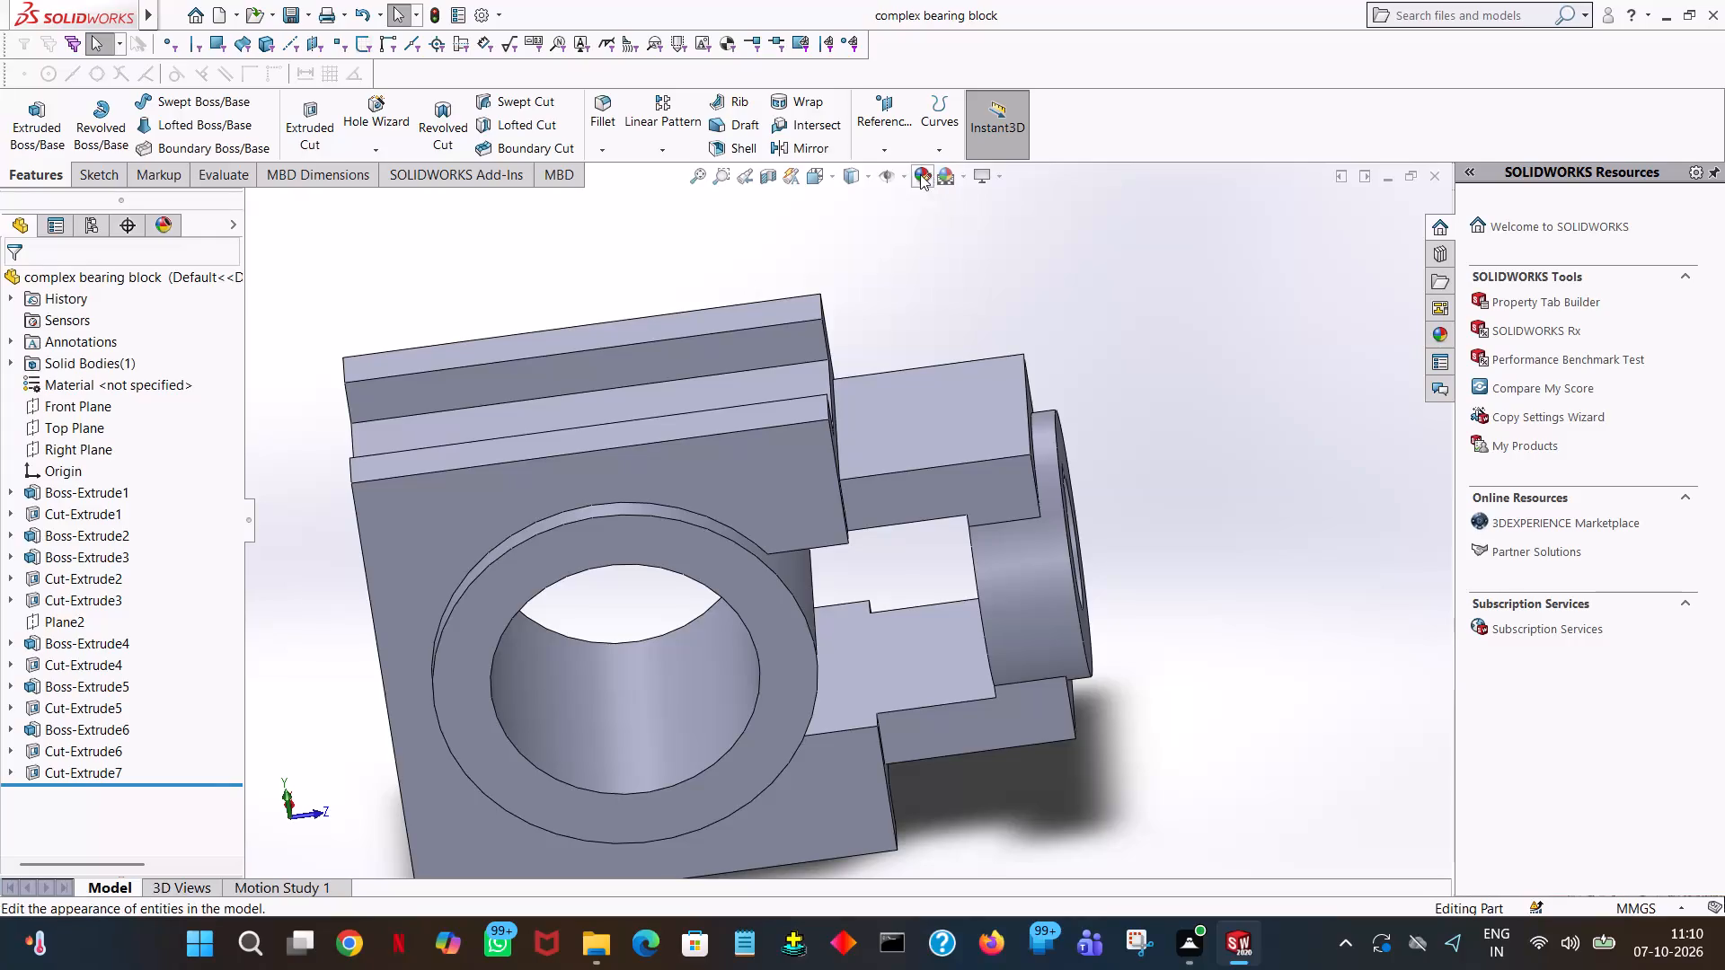
Apply a pale yellow color from the standard swatches to the whole bearing block part.
{"action": "left_click", "coordinate": [919, 174]}
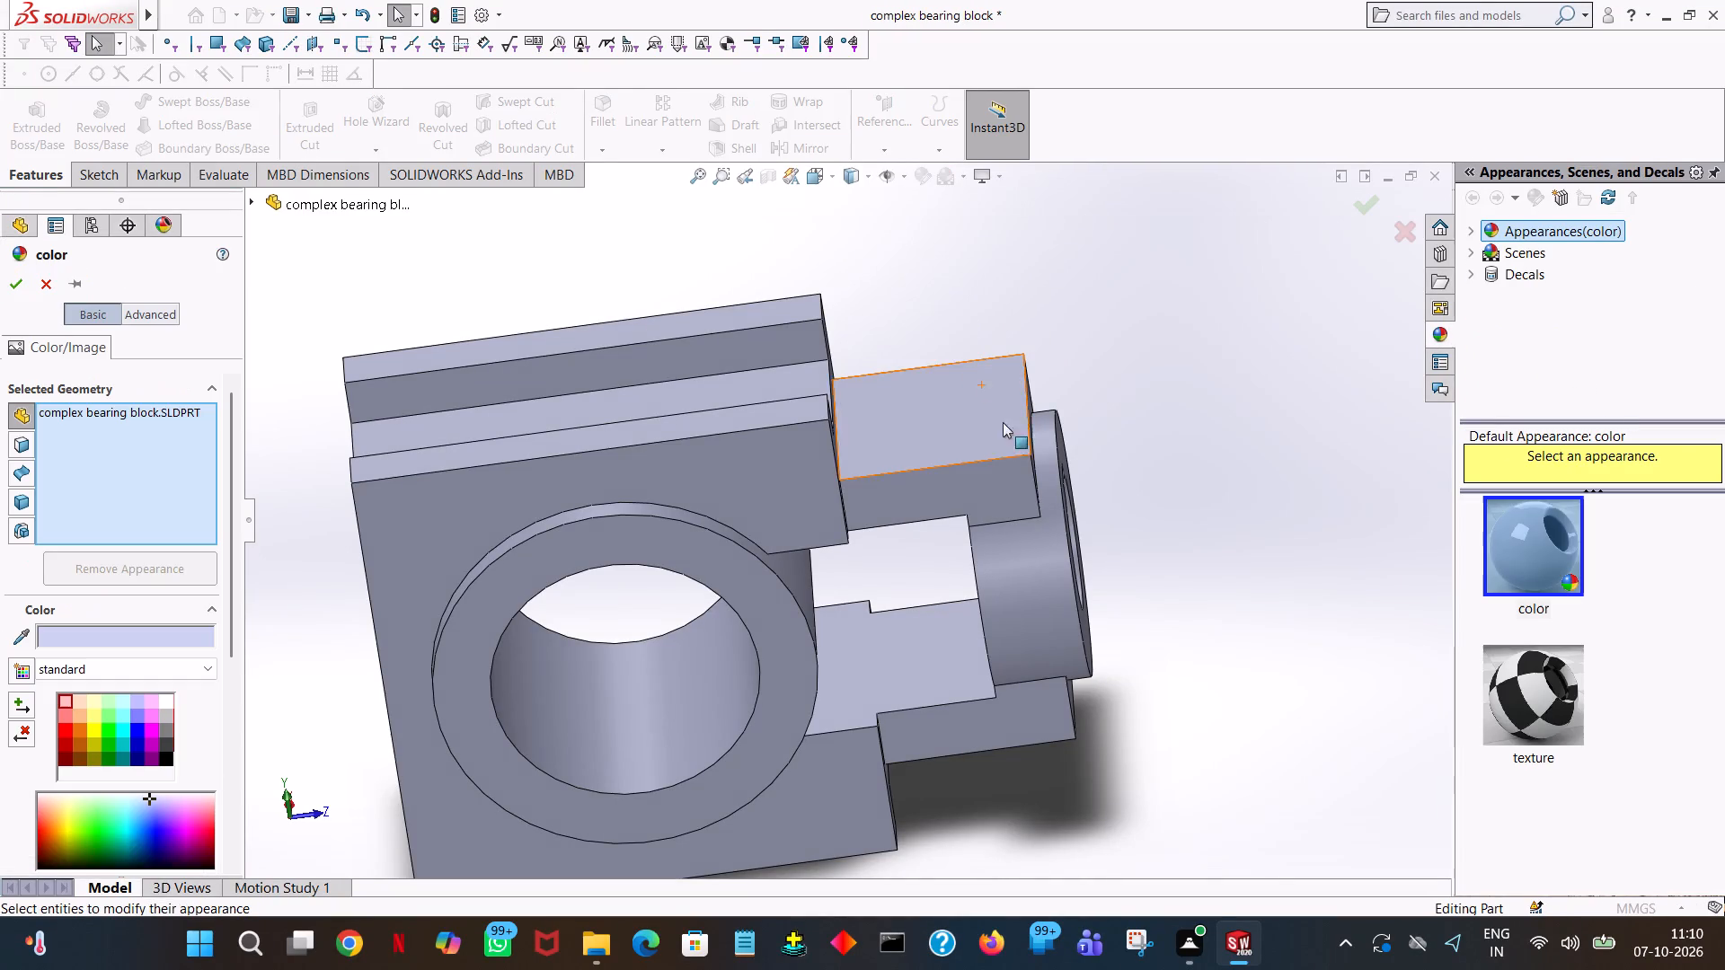
{"action": "left_click", "coordinate": [21, 407]}
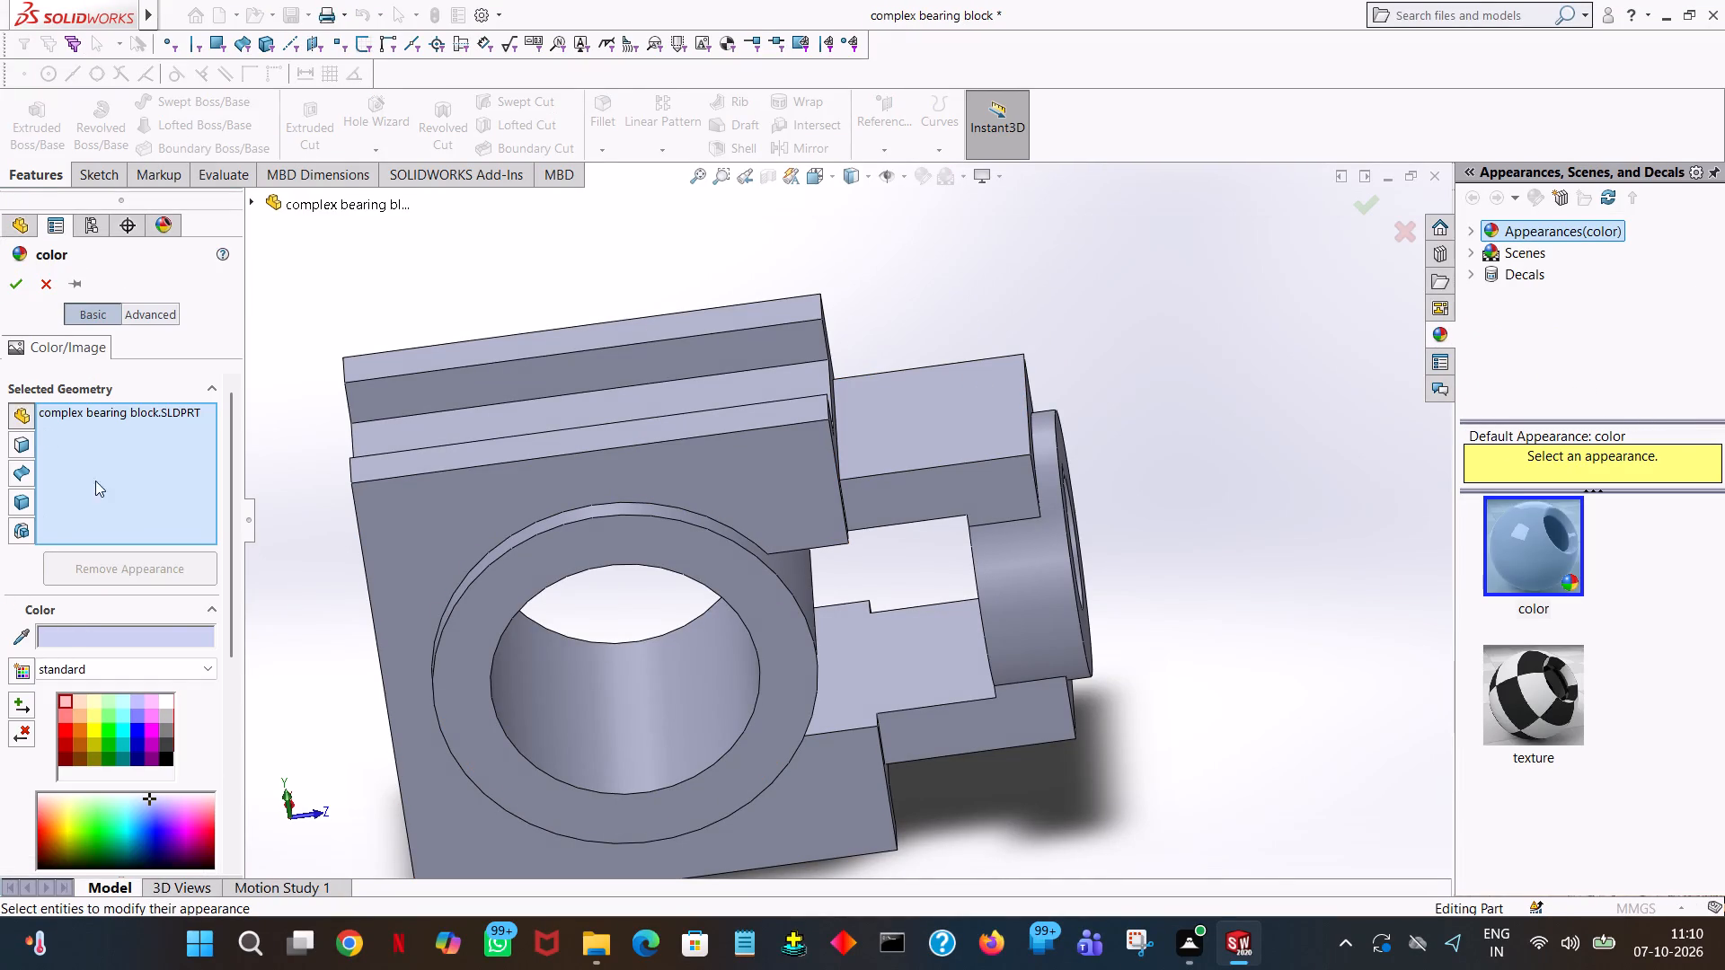
{"action": "left_click", "coordinate": [93, 719]}
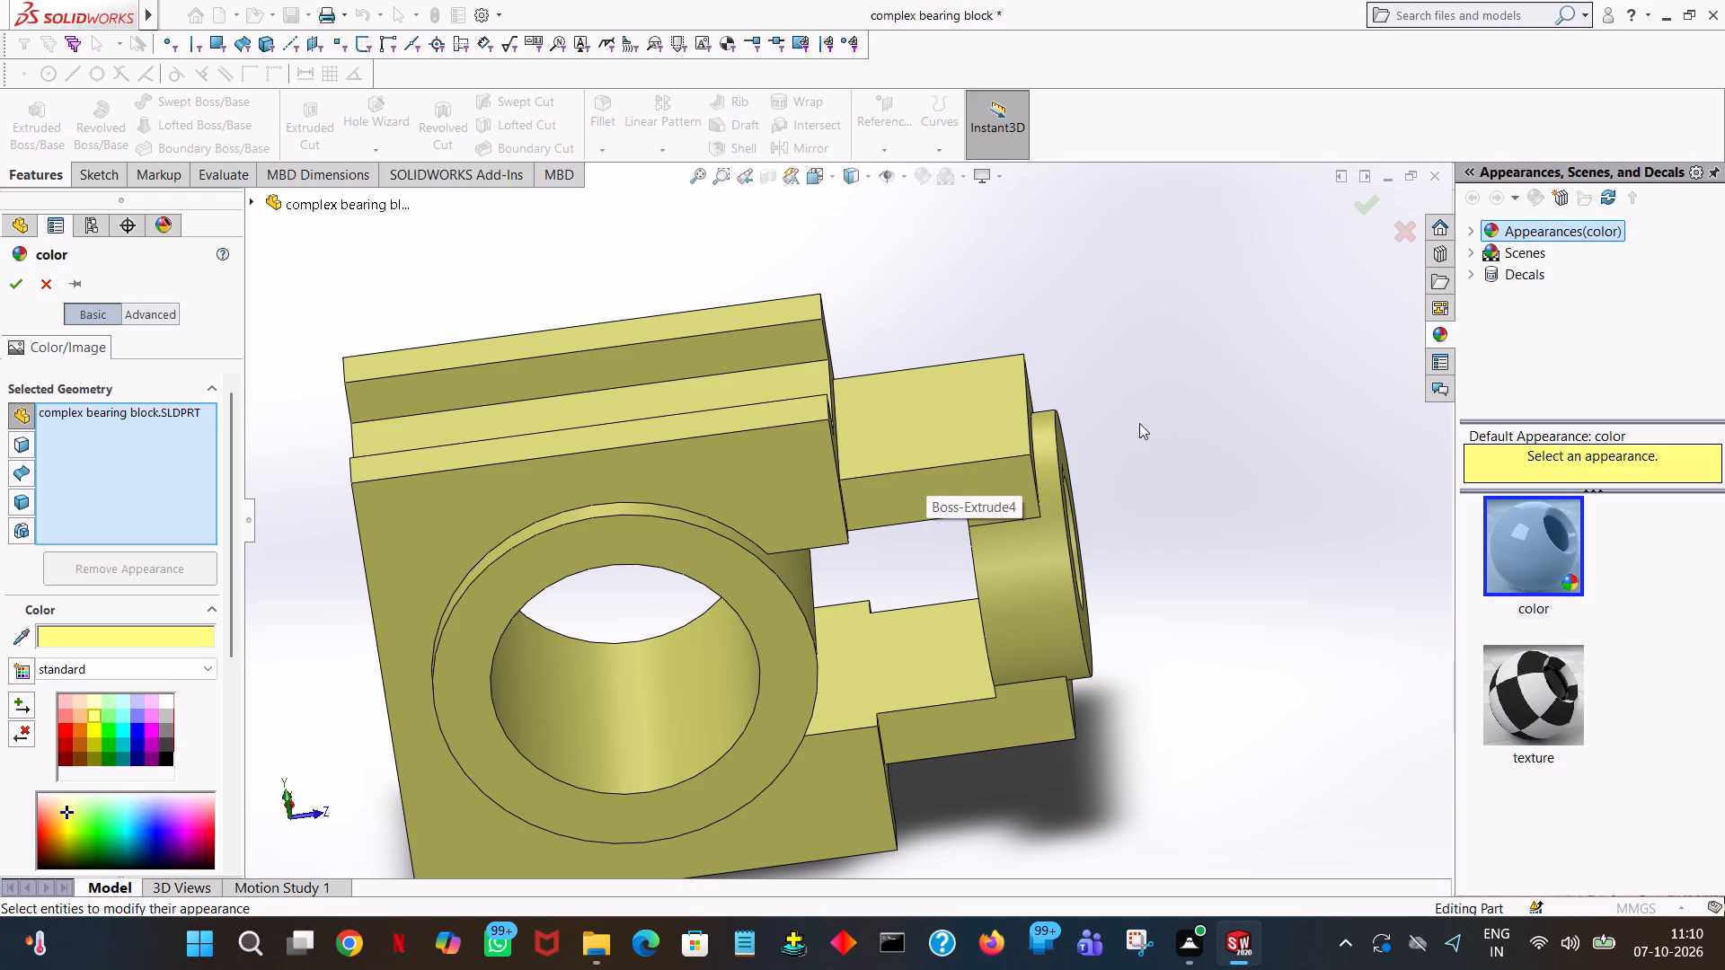
{"action": "middle_click_drag", "start_coordinate": [1128, 419], "coordinate": [835, 502]}
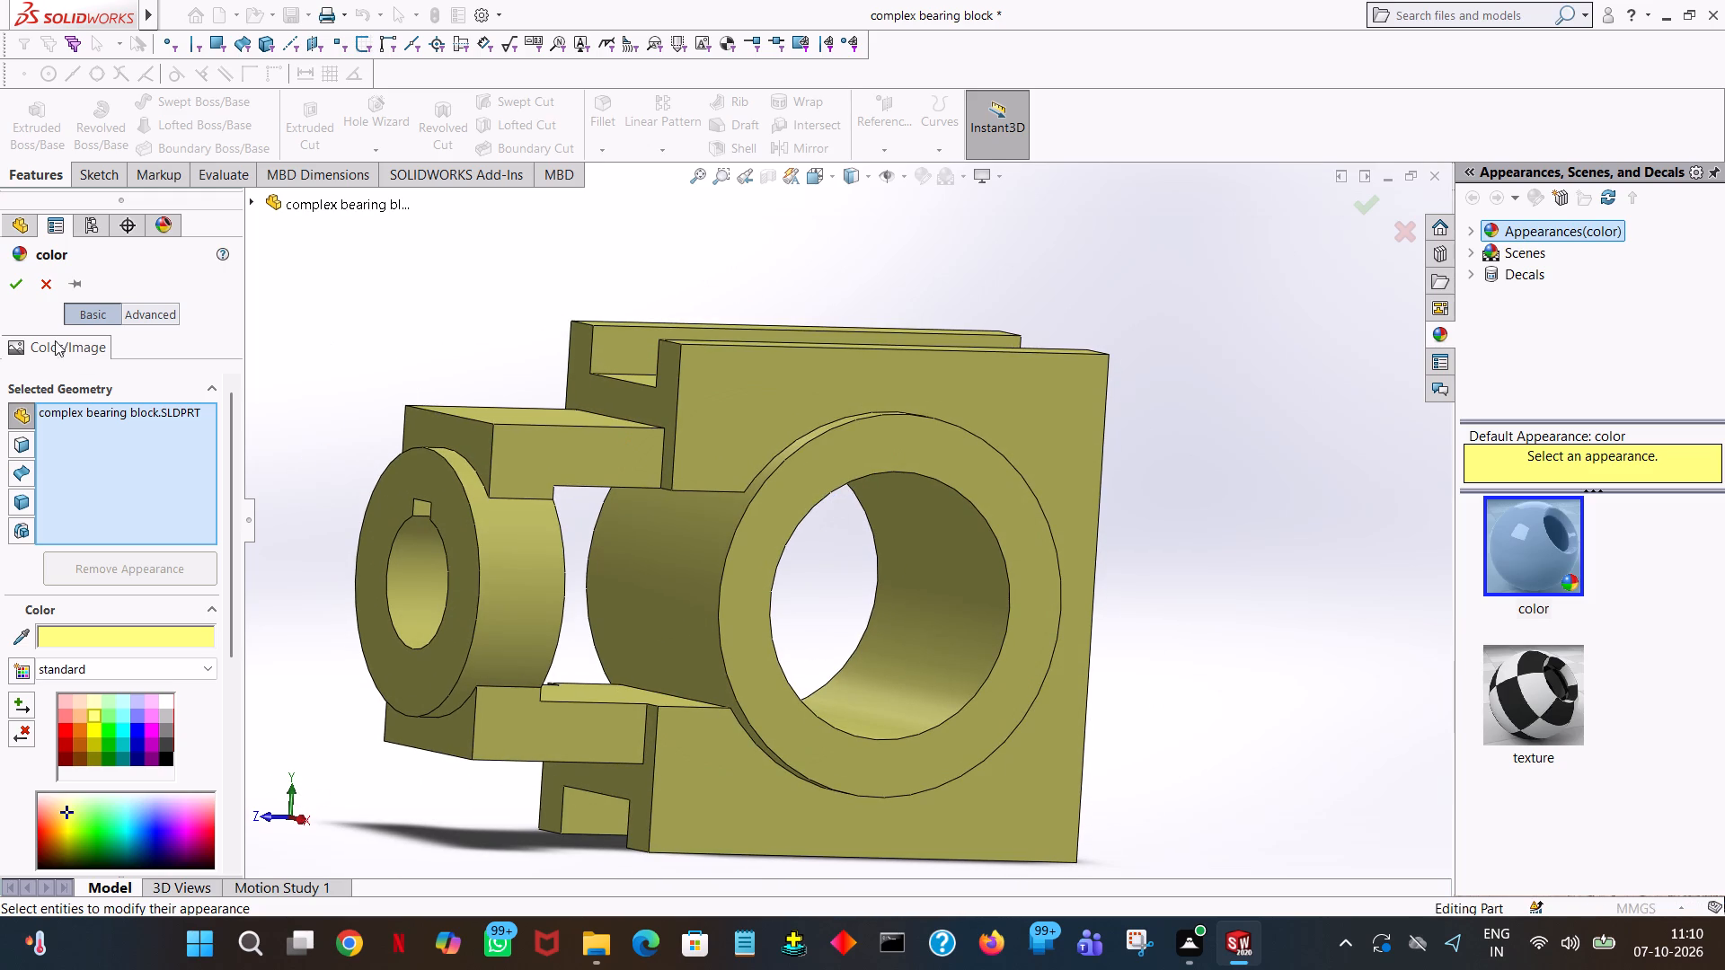
{"action": "left_click", "coordinate": [94, 703]}
{"action": "left_click", "coordinate": [23, 280]}
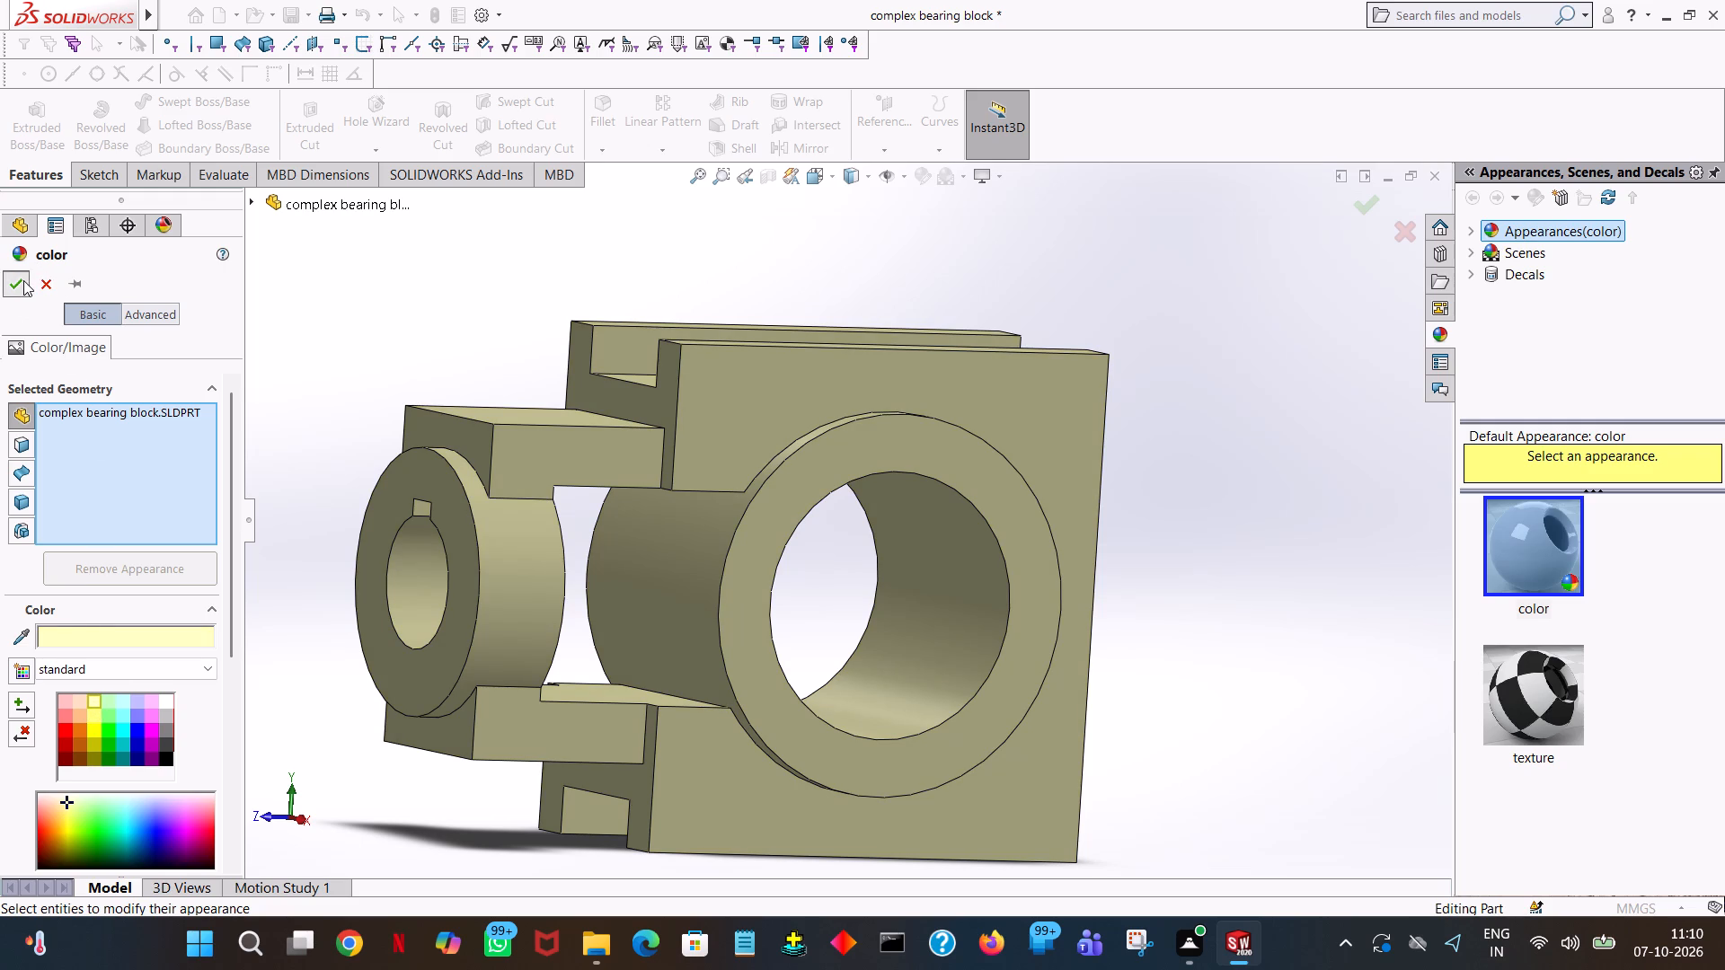
{"action": "left_click", "coordinate": [854, 293]}
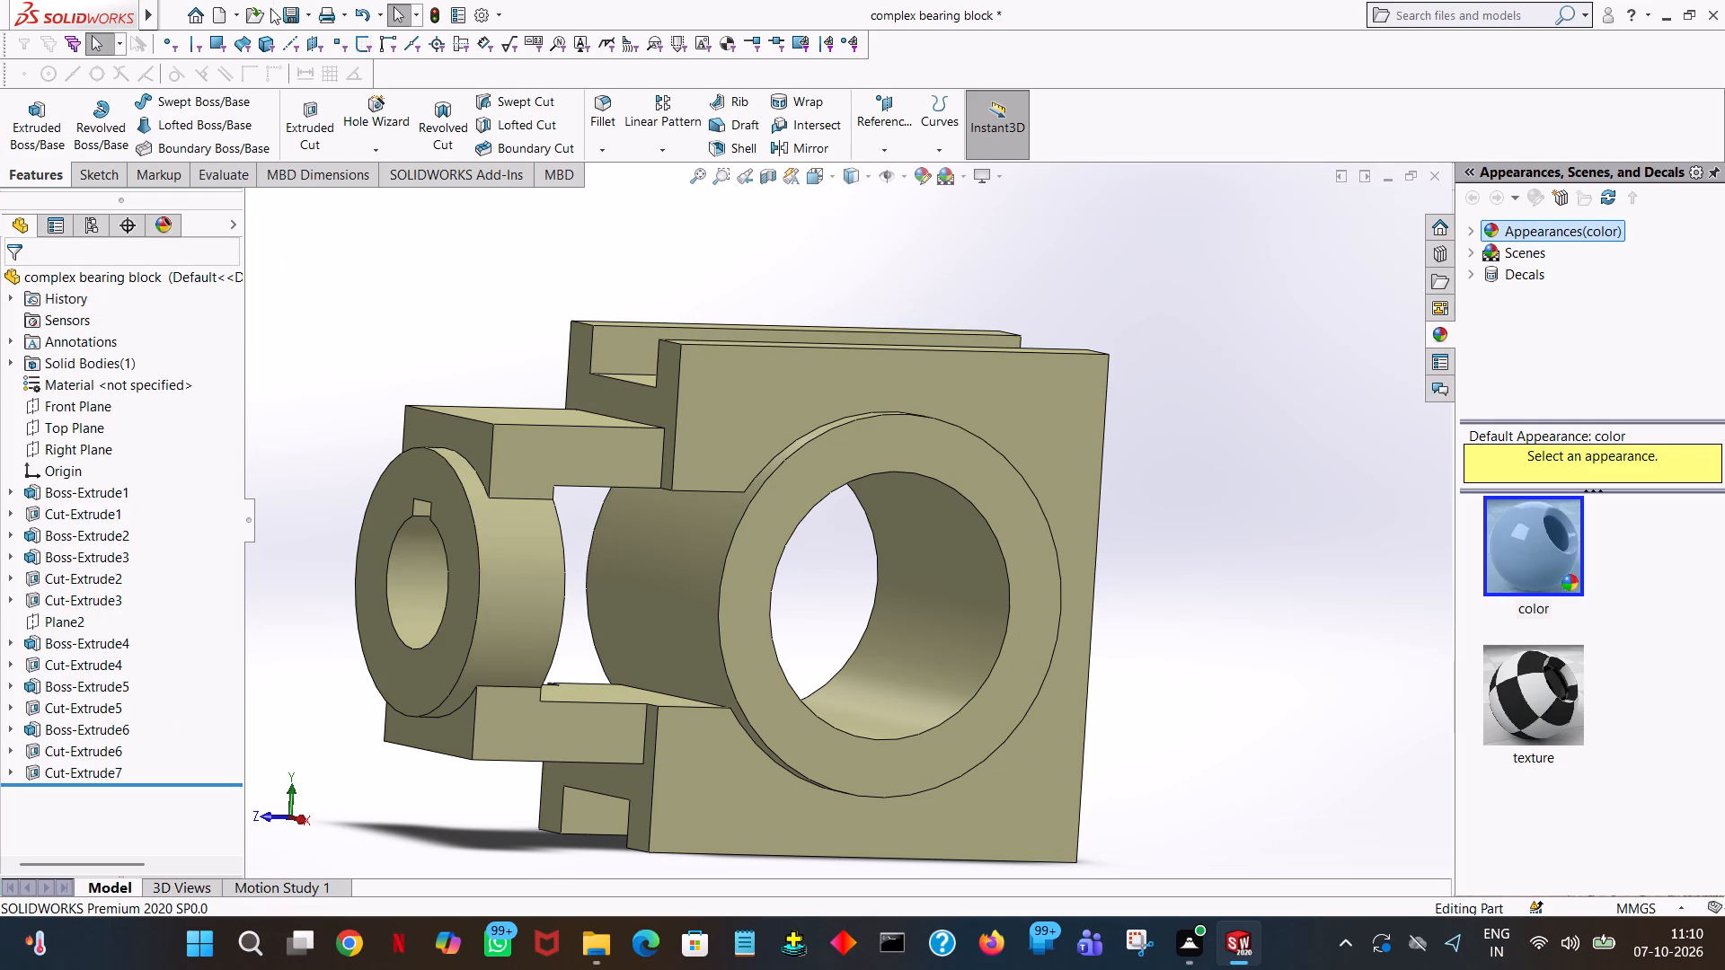
Save the recolored part under its existing name.
{"action": "left_click", "coordinate": [286, 10]}
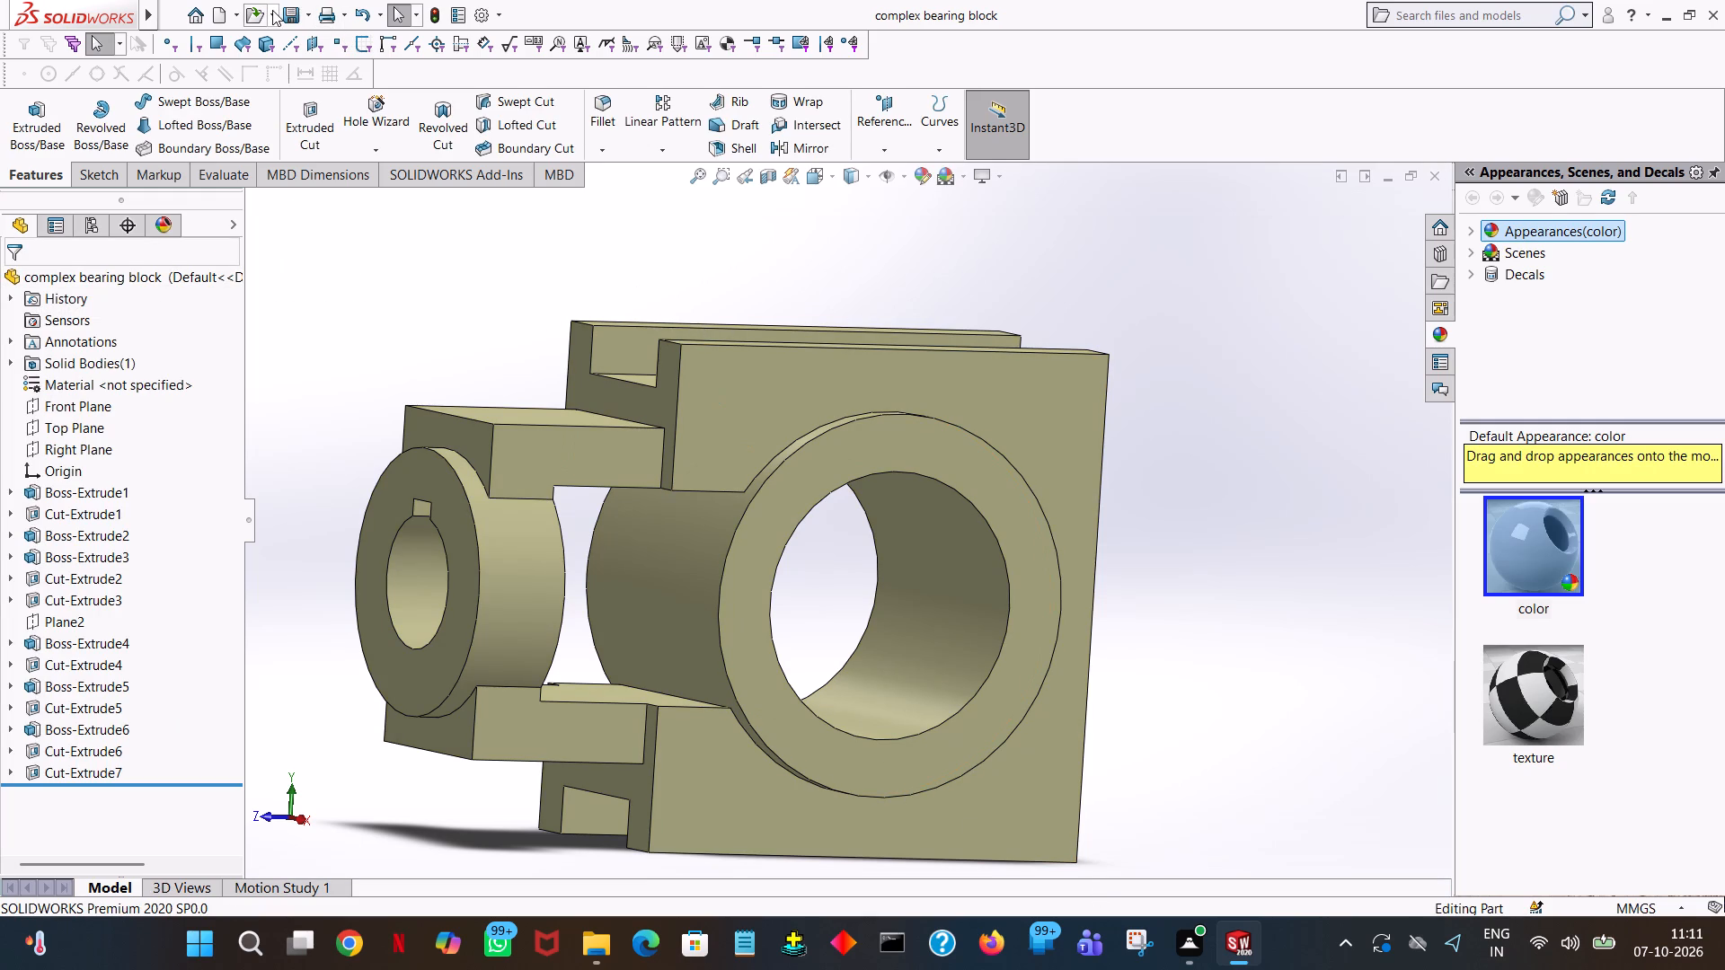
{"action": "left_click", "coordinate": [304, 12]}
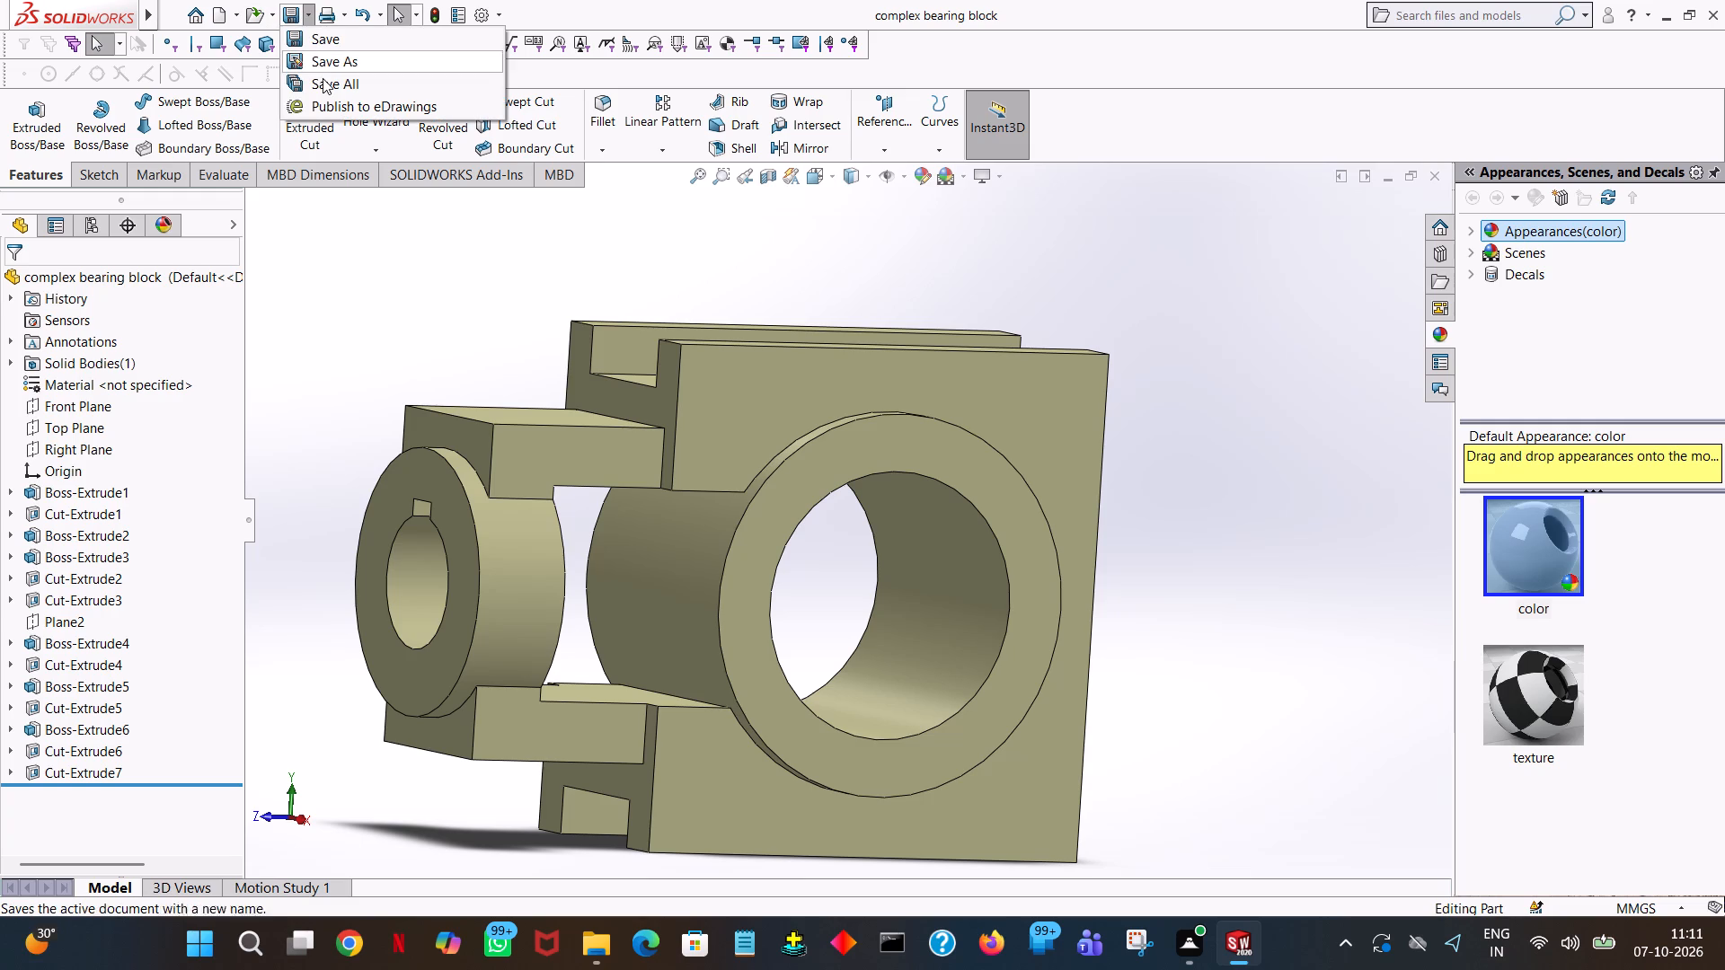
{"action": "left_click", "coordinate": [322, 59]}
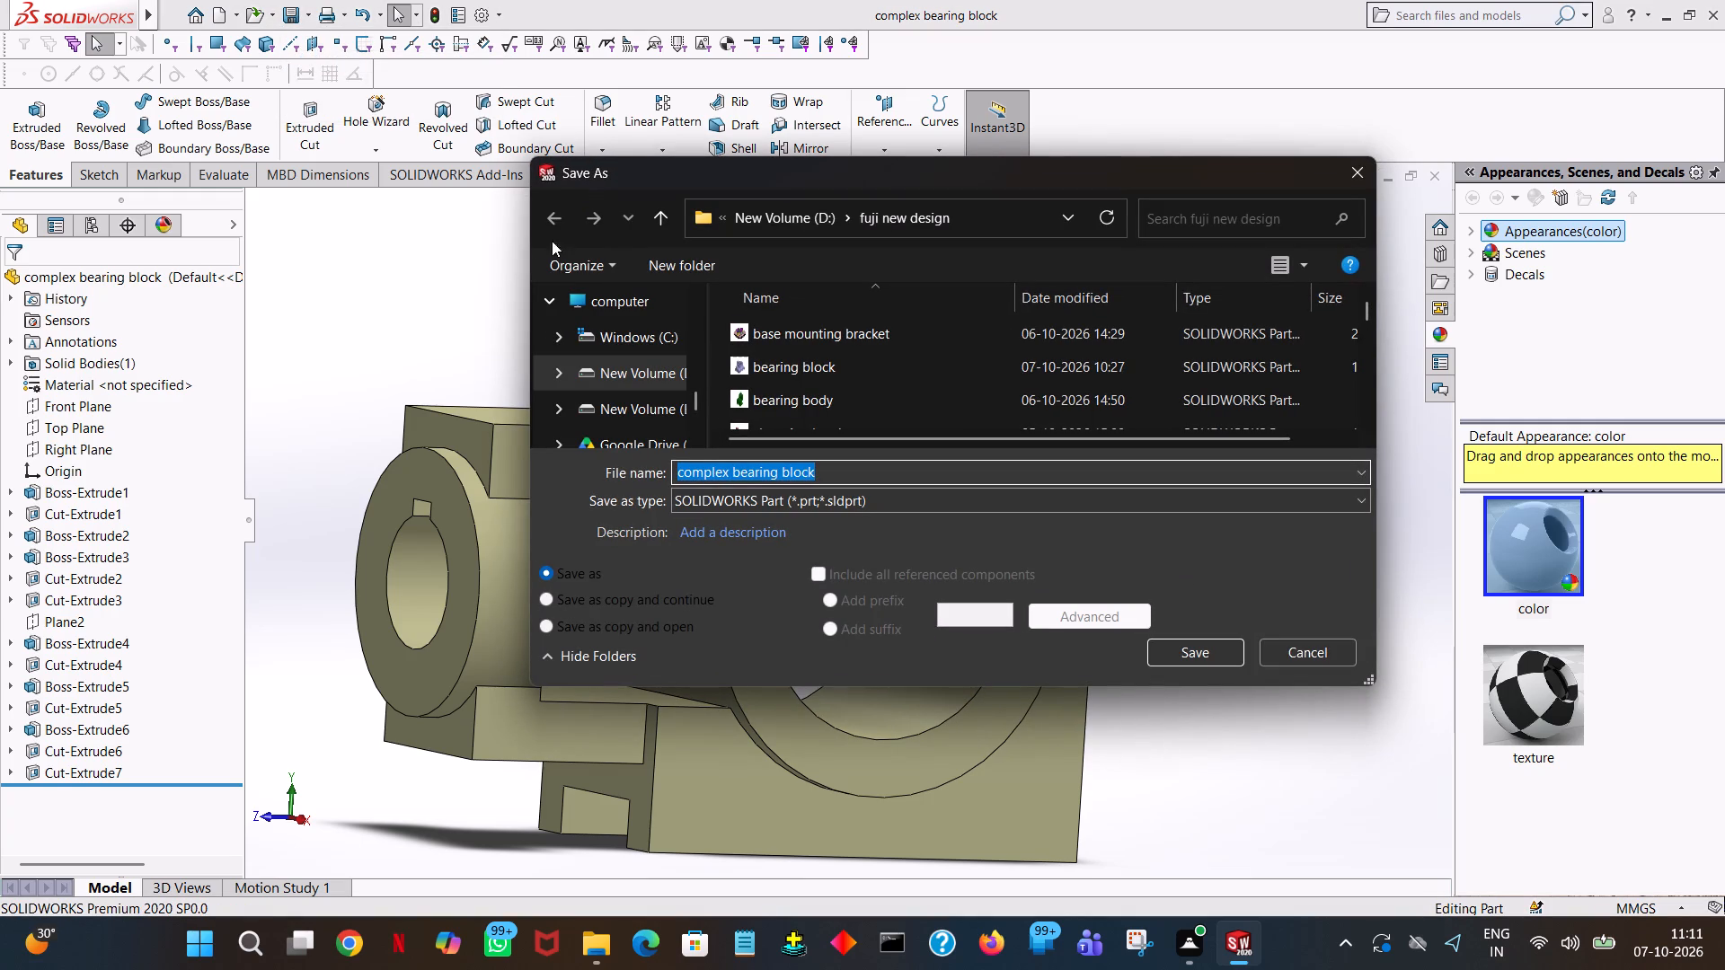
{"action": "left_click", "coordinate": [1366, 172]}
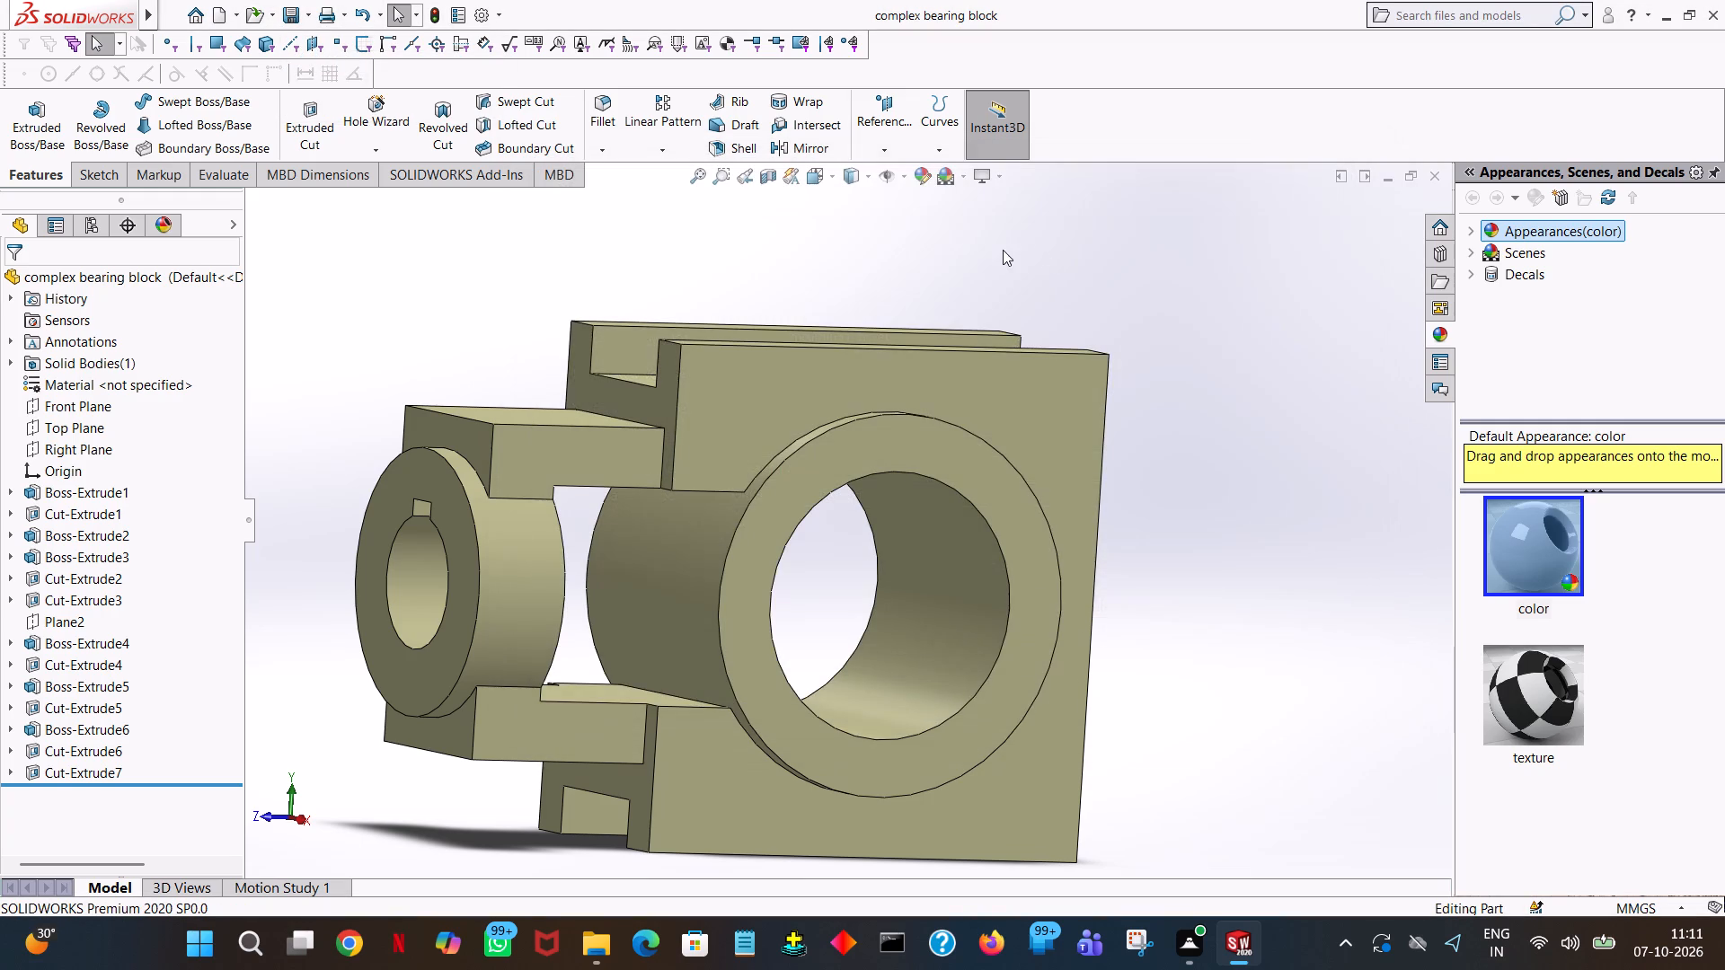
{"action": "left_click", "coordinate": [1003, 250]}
Save the part once more under its existing name.
{"action": "left_click", "coordinate": [289, 11]}
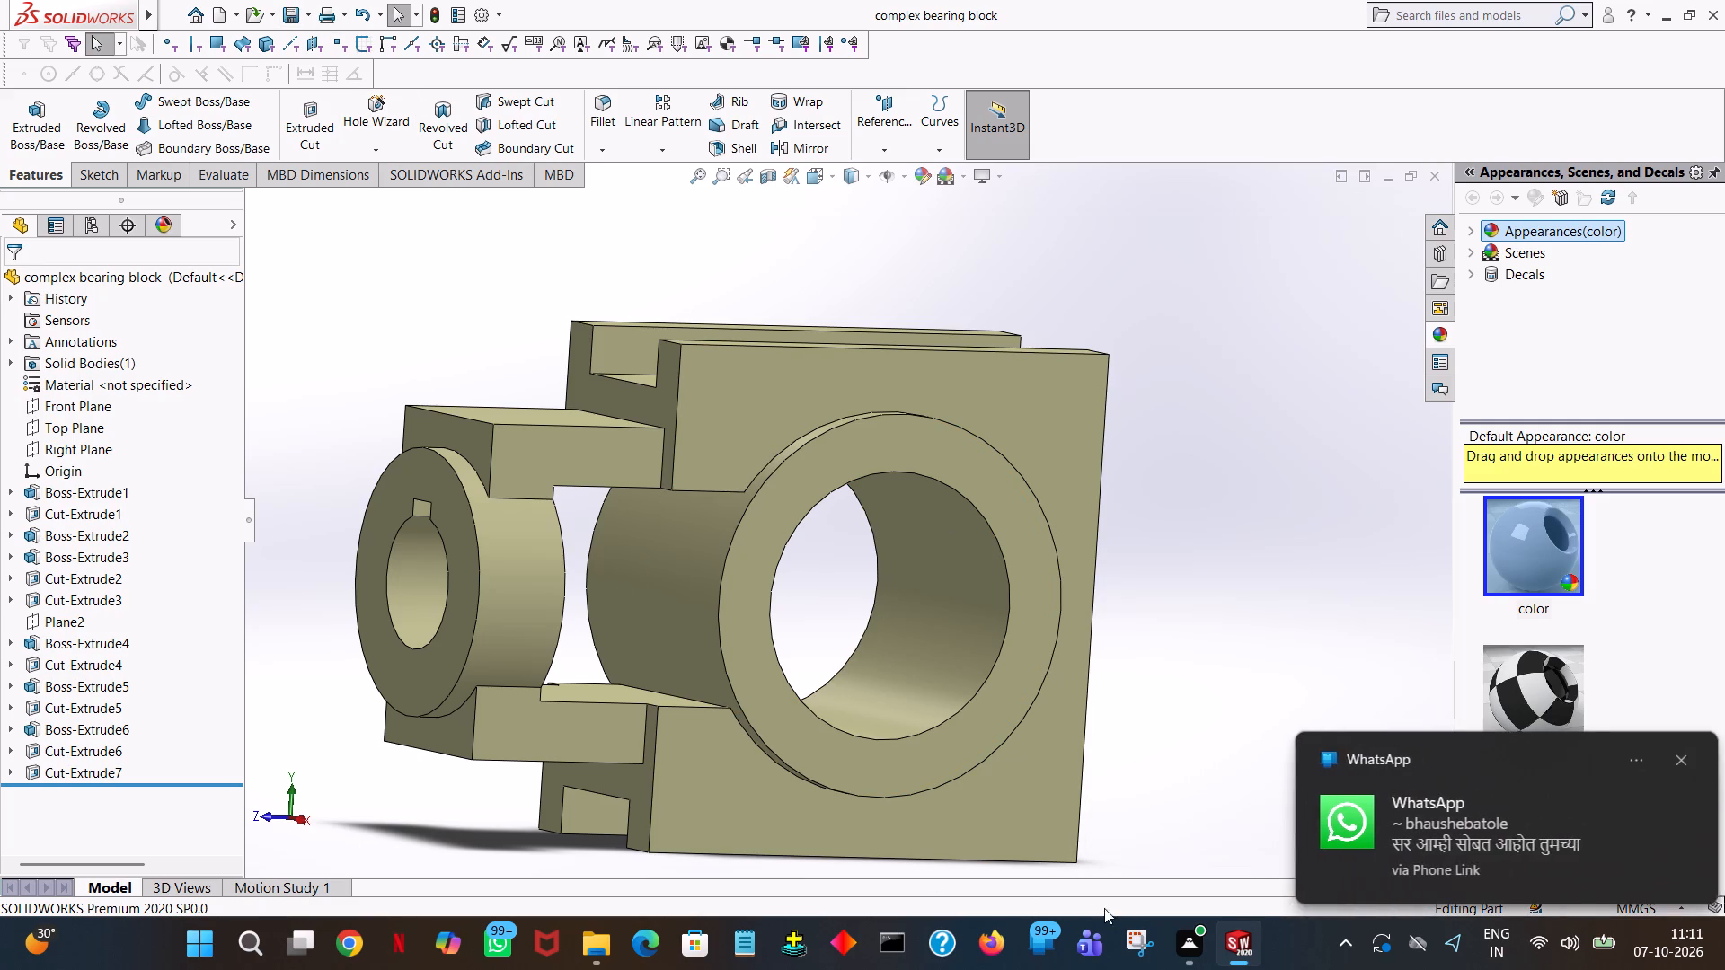